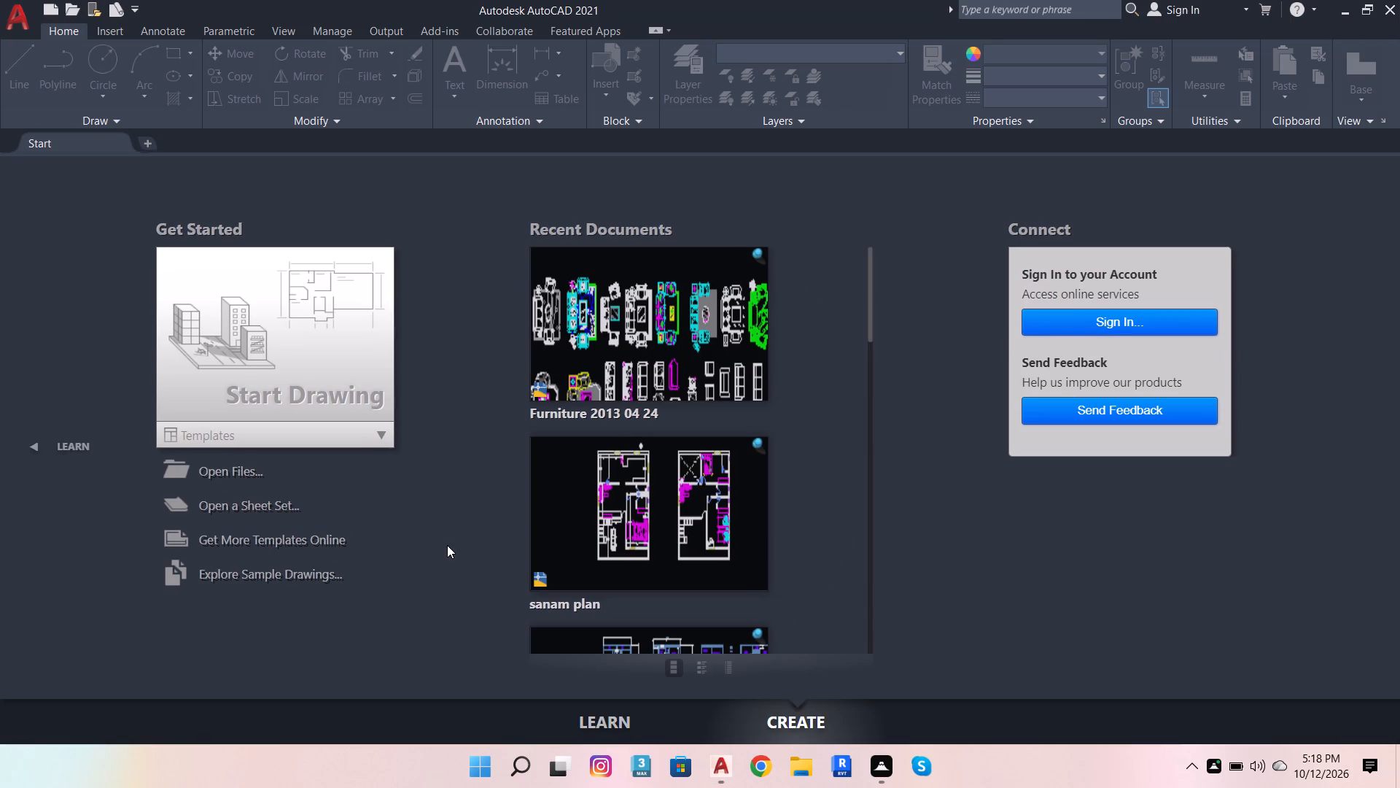
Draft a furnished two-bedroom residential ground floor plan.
Start a new blank drawing.
{"action": "left_click", "coordinate": [281, 309]}
{"action": "double_click", "coordinate": [340, 371]}
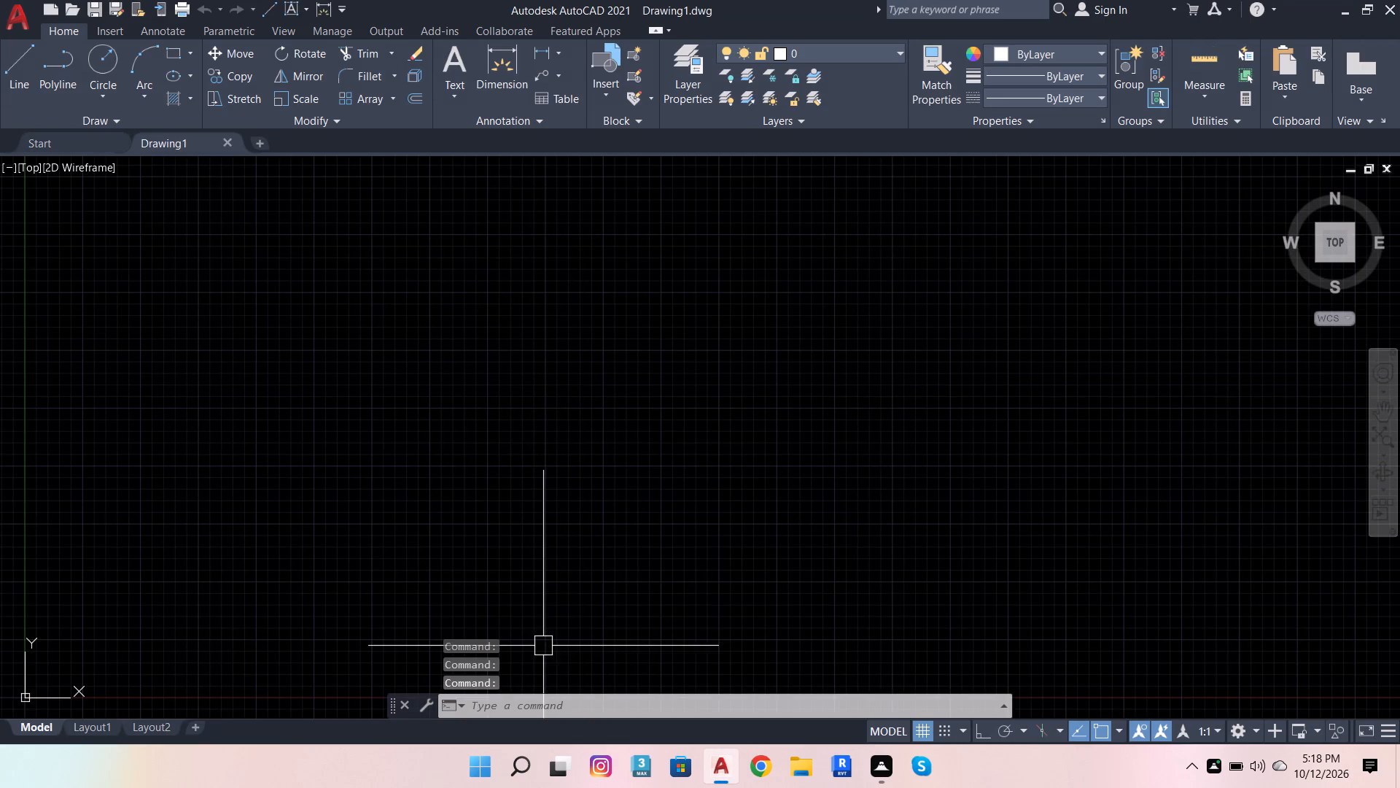
Open the Options dialog at the Open and Save settings and accept them.
{"action": "scroll", "coordinate": [418, 482], "scroll_direction": "down", "scroll_amount": 3}
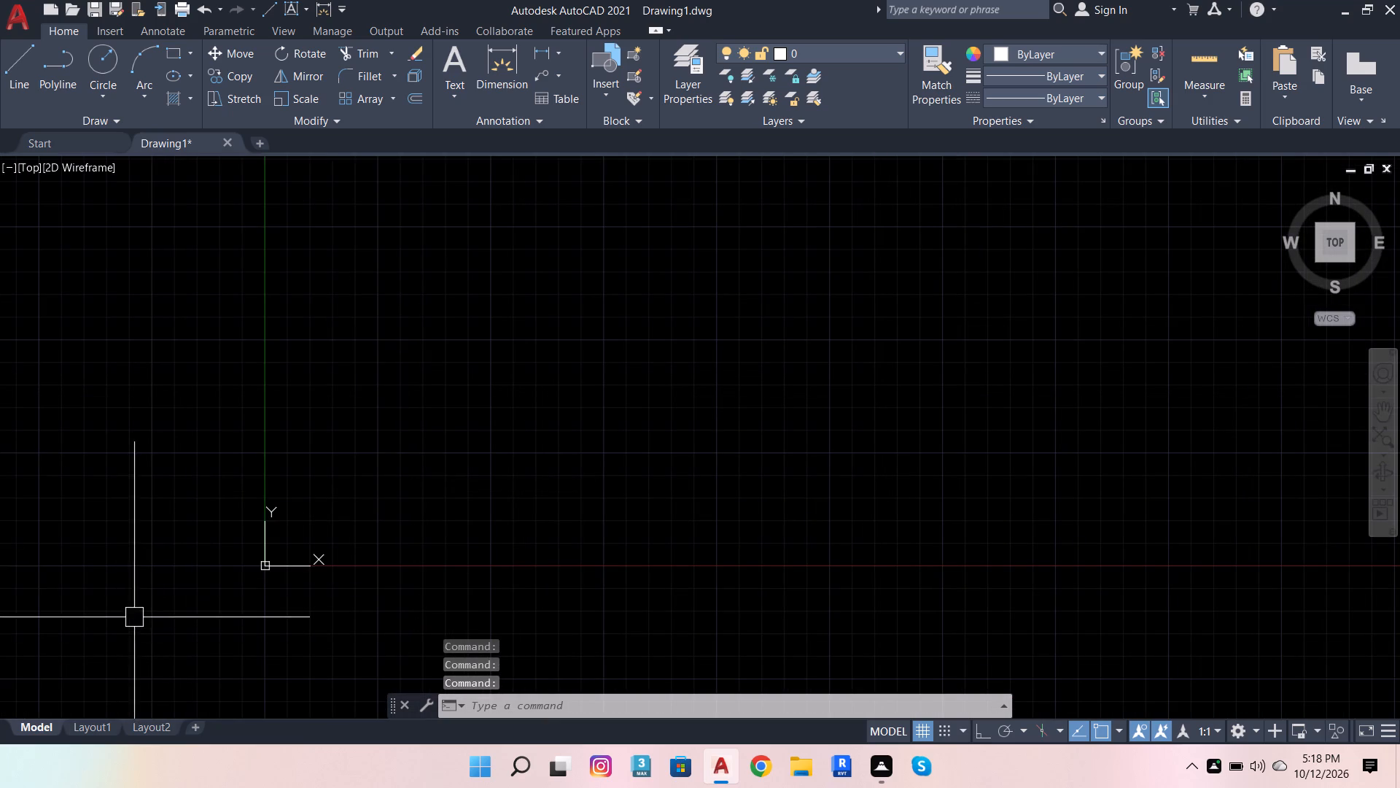
{"action": "scroll", "coordinate": [211, 568], "scroll_direction": "up", "scroll_amount": 2}
{"action": "type", "text": "OPT"}
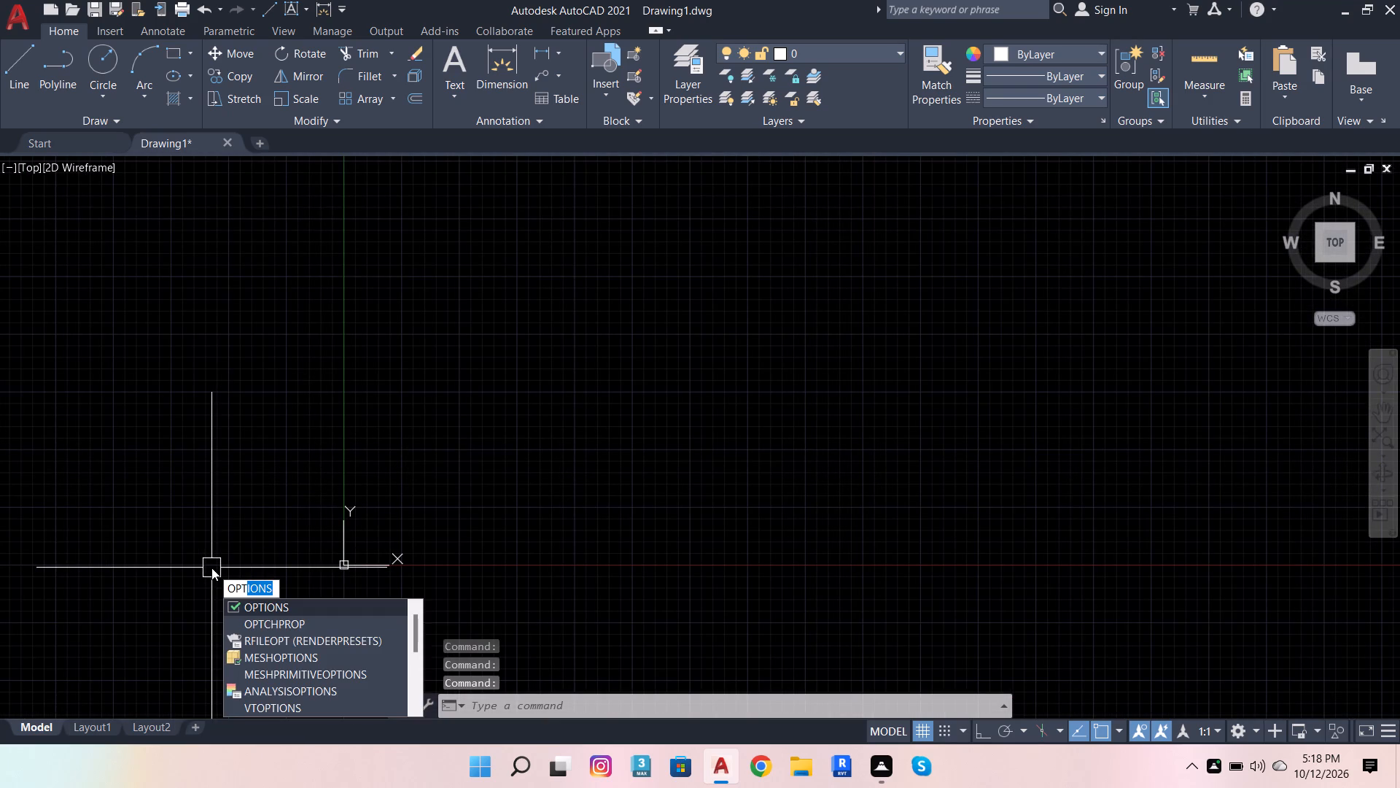
{"action": "left_click", "coordinate": [281, 608]}
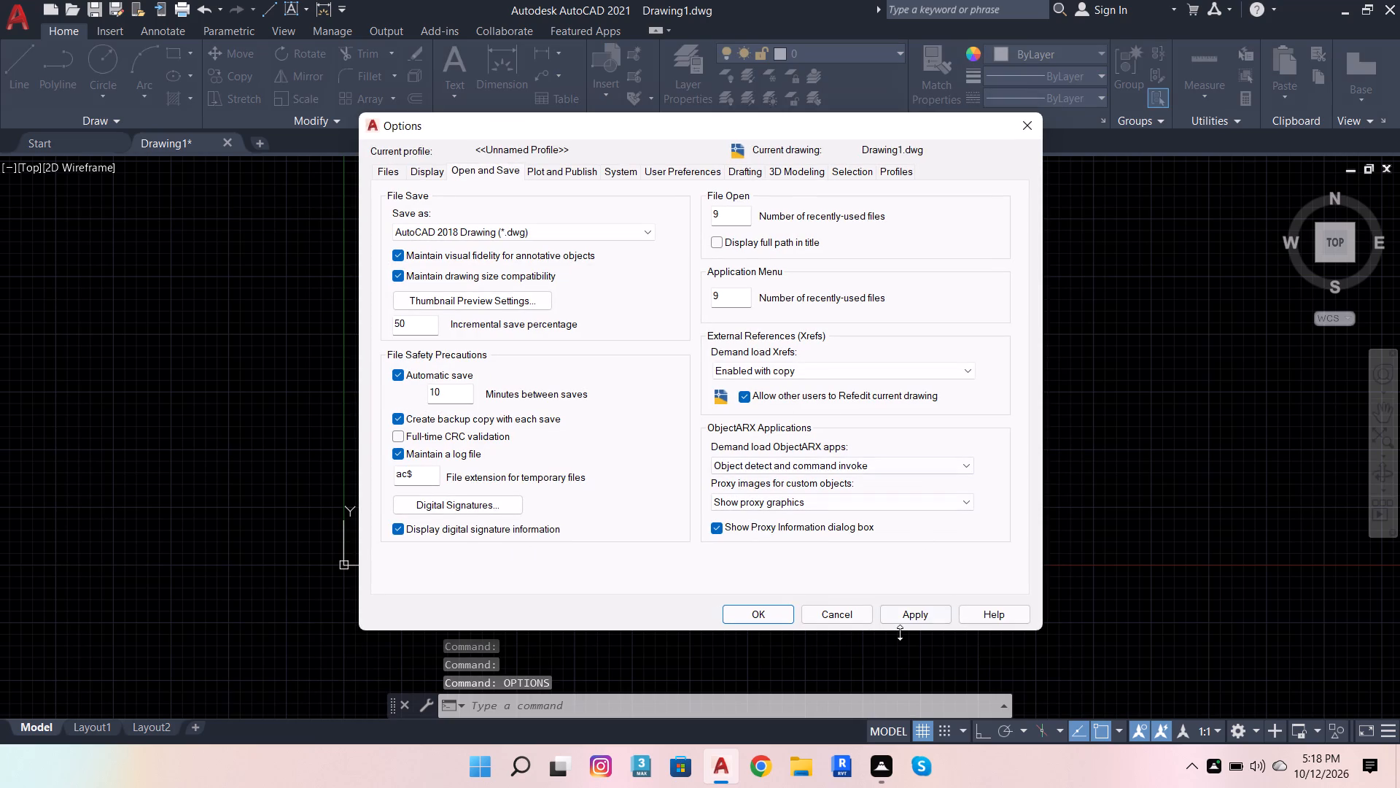
{"action": "left_click", "coordinate": [906, 615]}
{"action": "left_click", "coordinate": [771, 618]}
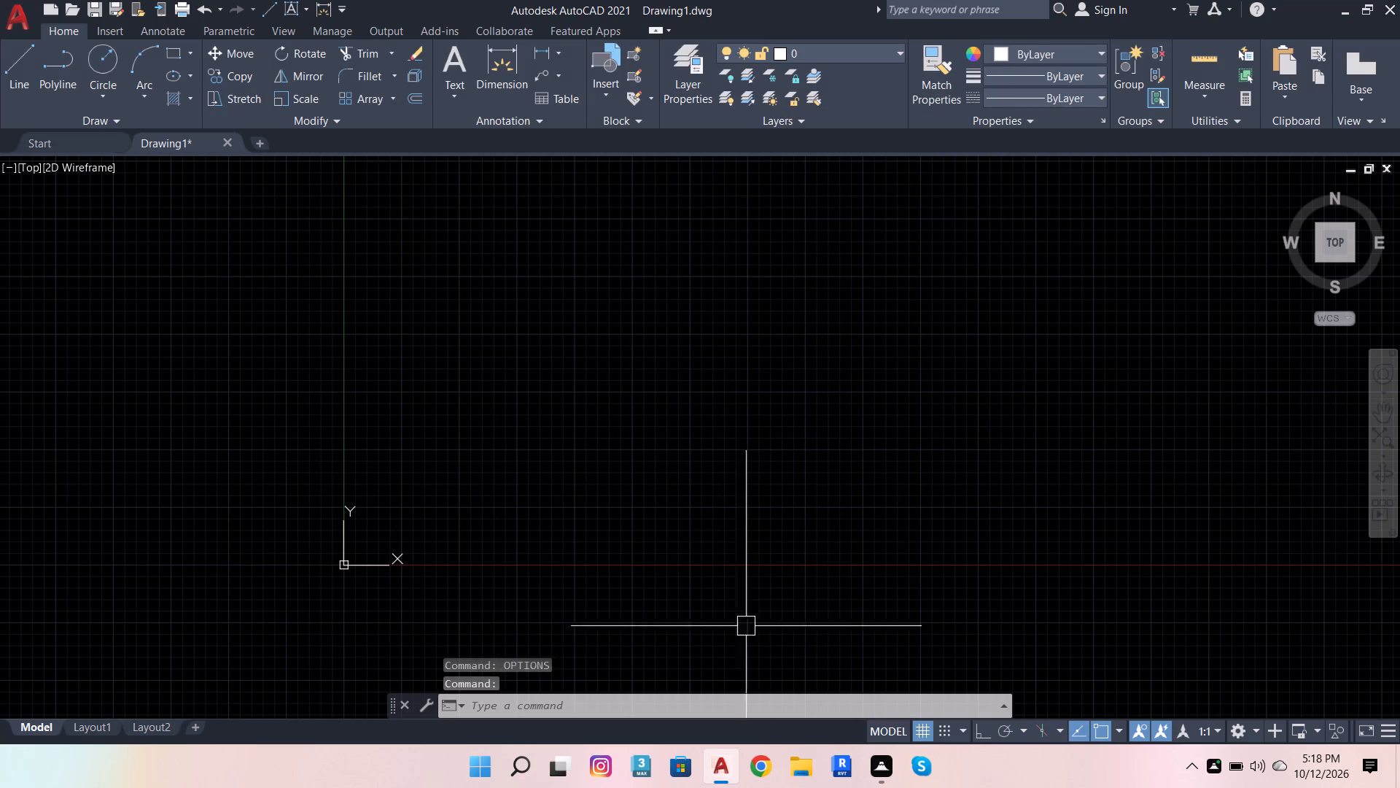
Set the drawing units to Architectural length with 0'-0" precision, using inches as the insertion scale.
{"action": "left_click", "coordinate": [623, 710]}
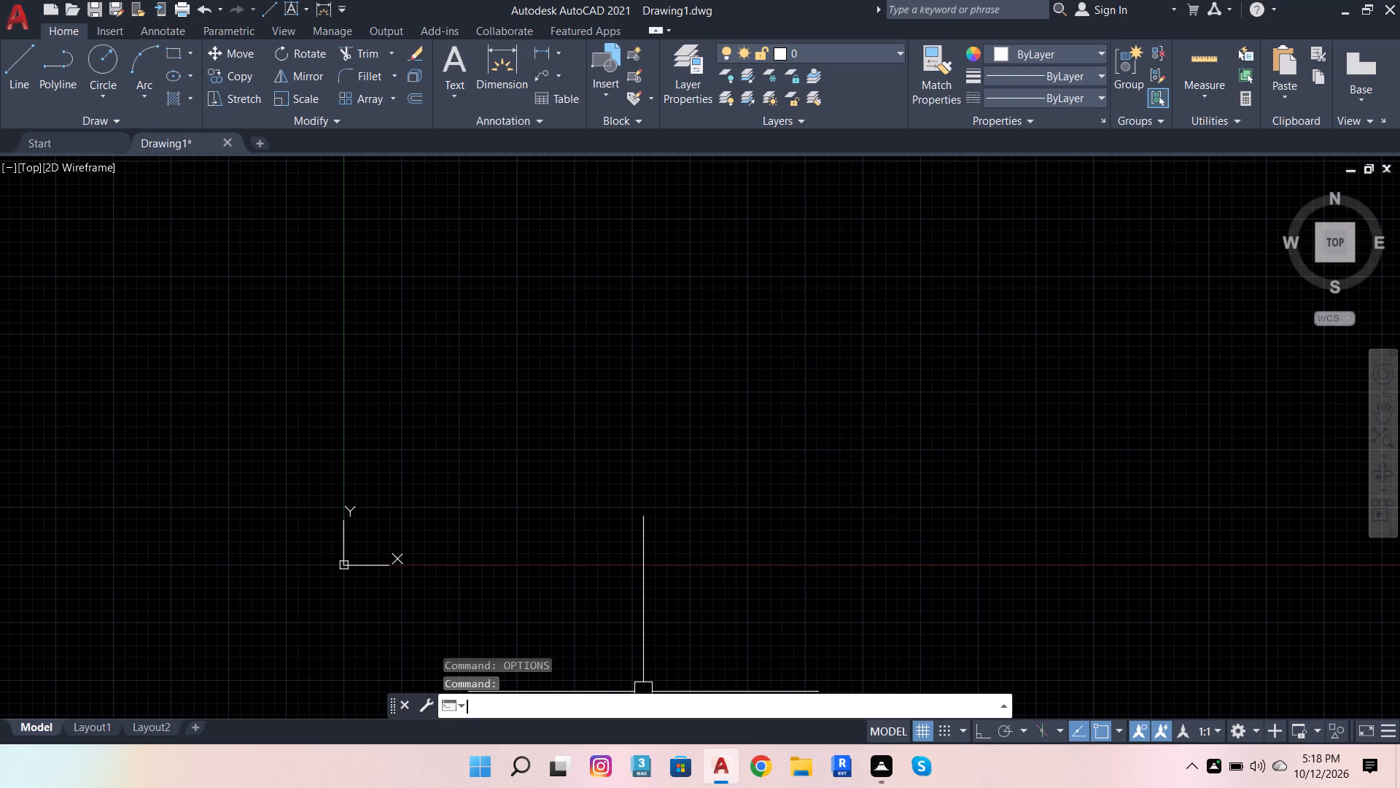
{"action": "type", "text": "UNIT"}
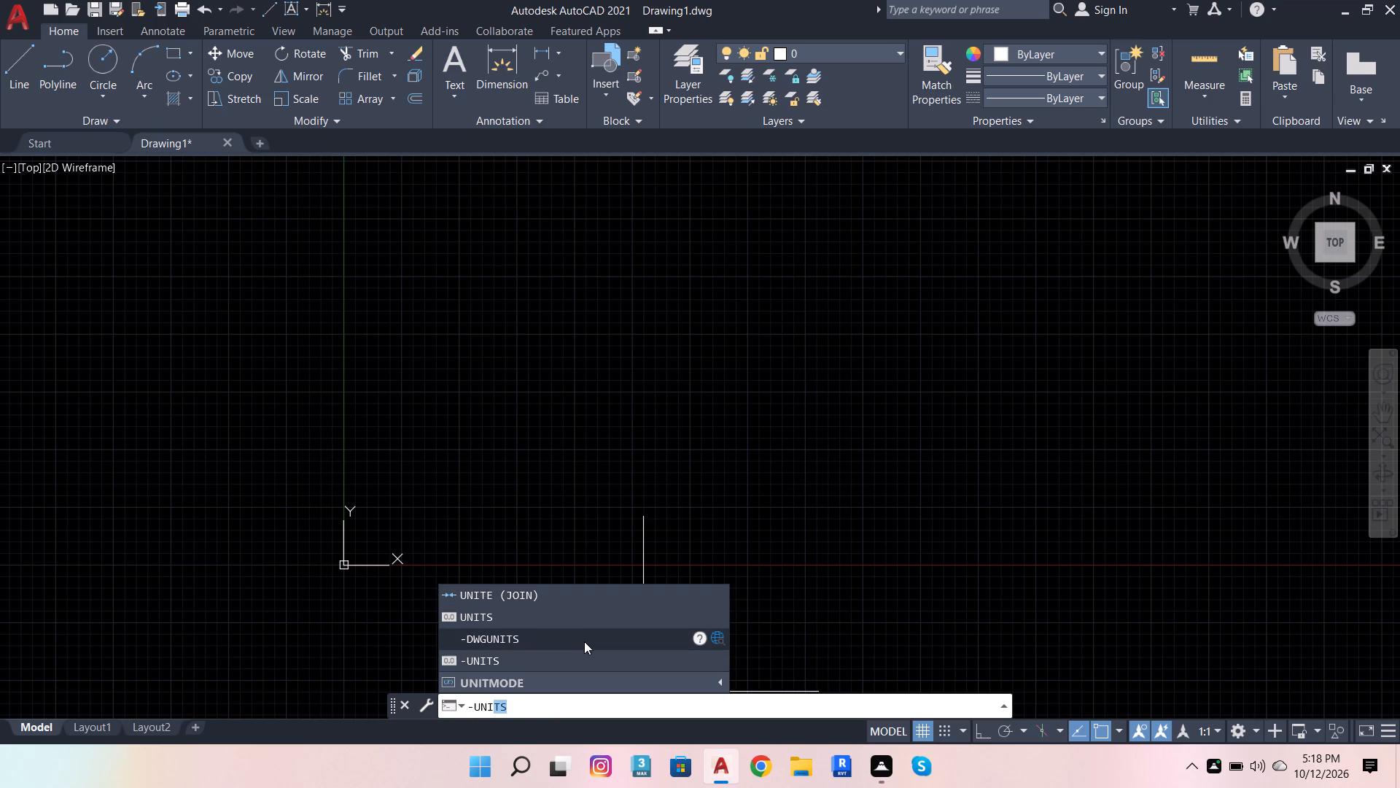
{"action": "left_click", "coordinate": [594, 620]}
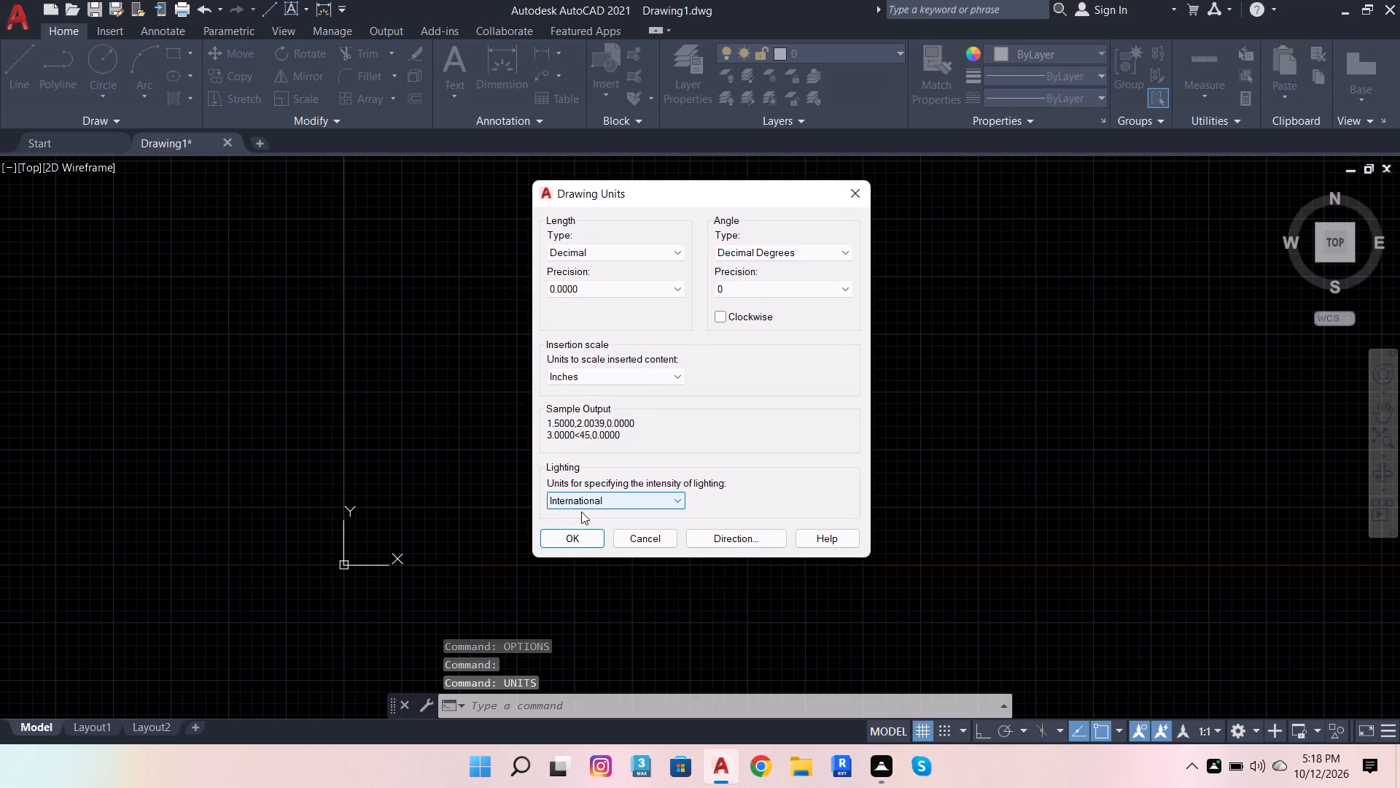
{"action": "left_click", "coordinate": [588, 249]}
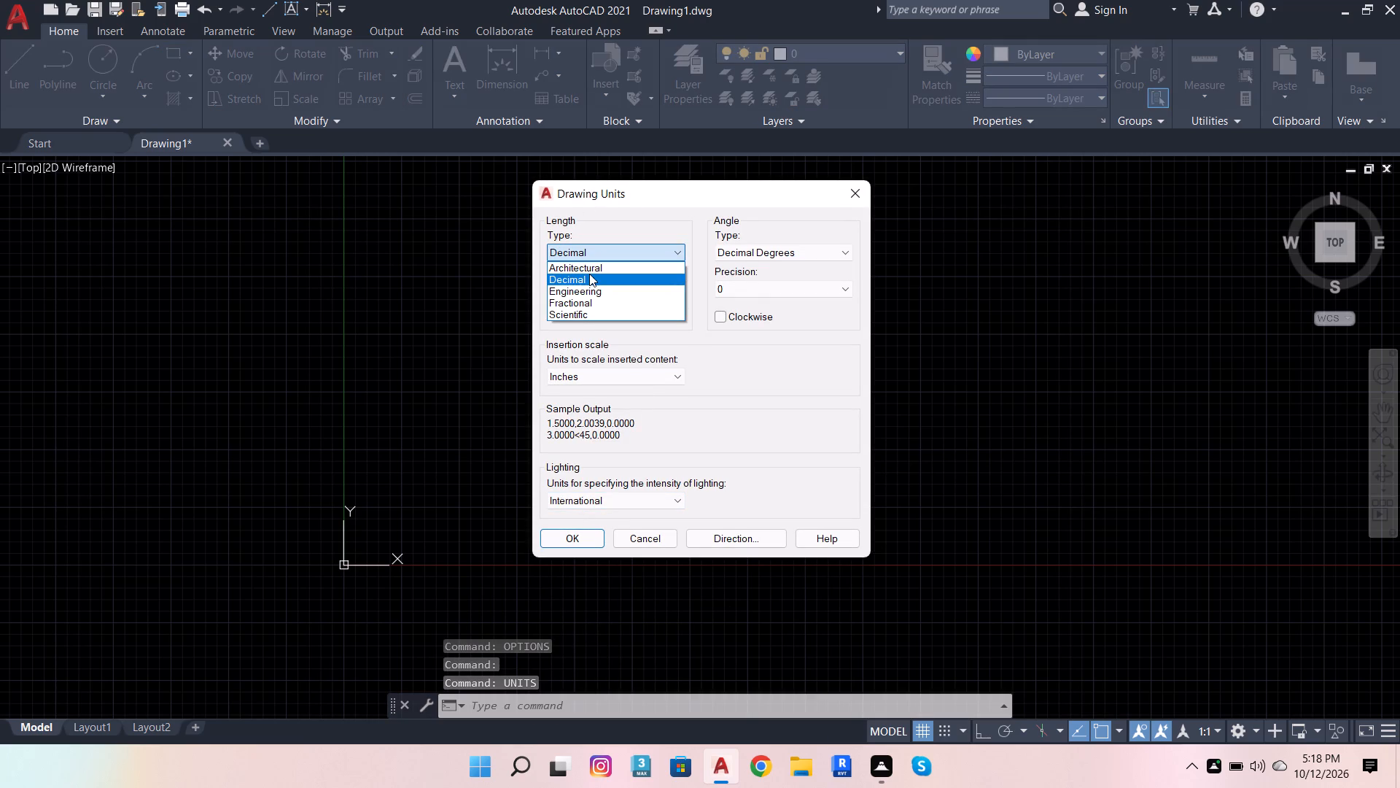
{"action": "left_click", "coordinate": [605, 269]}
{"action": "left_click", "coordinate": [569, 382]}
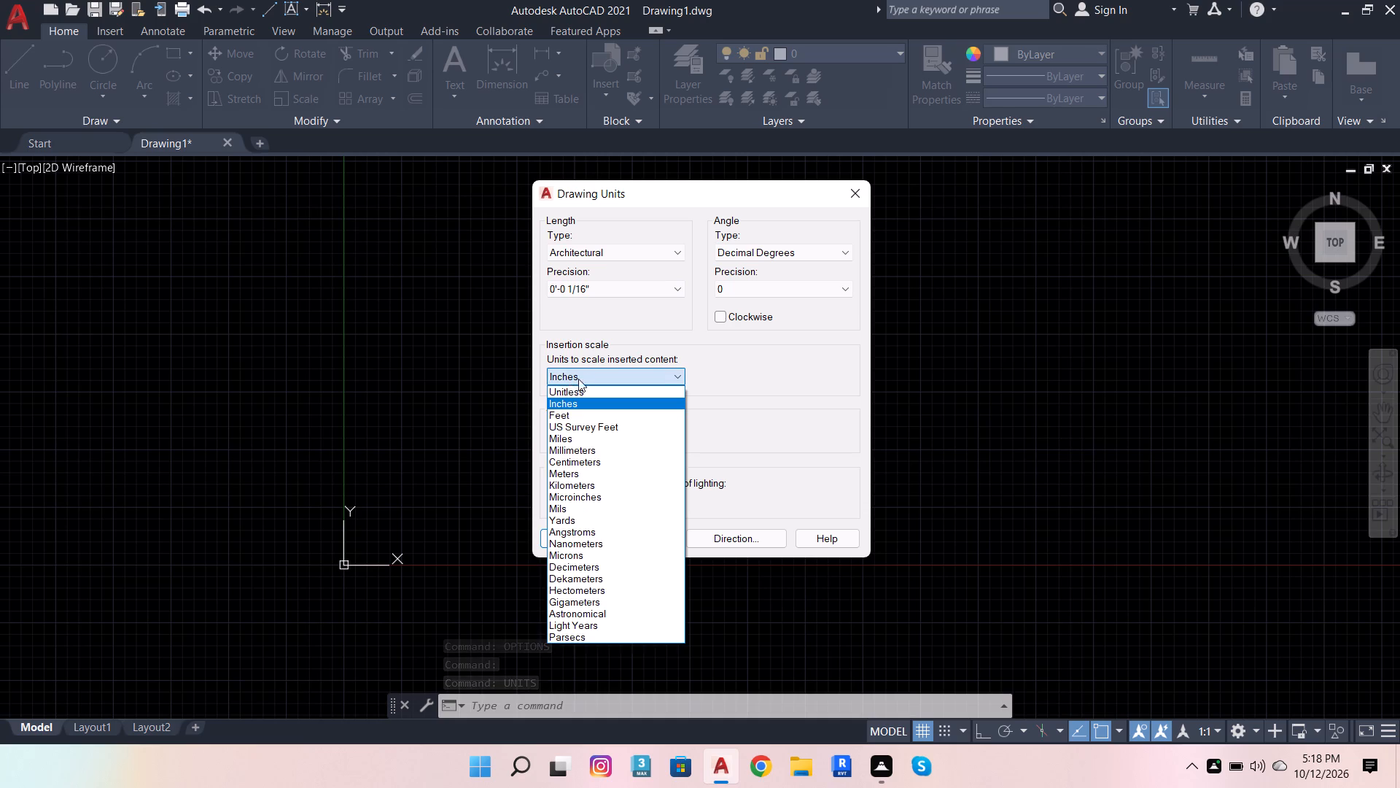
{"action": "left_click", "coordinate": [588, 371]}
{"action": "left_click", "coordinate": [645, 285]}
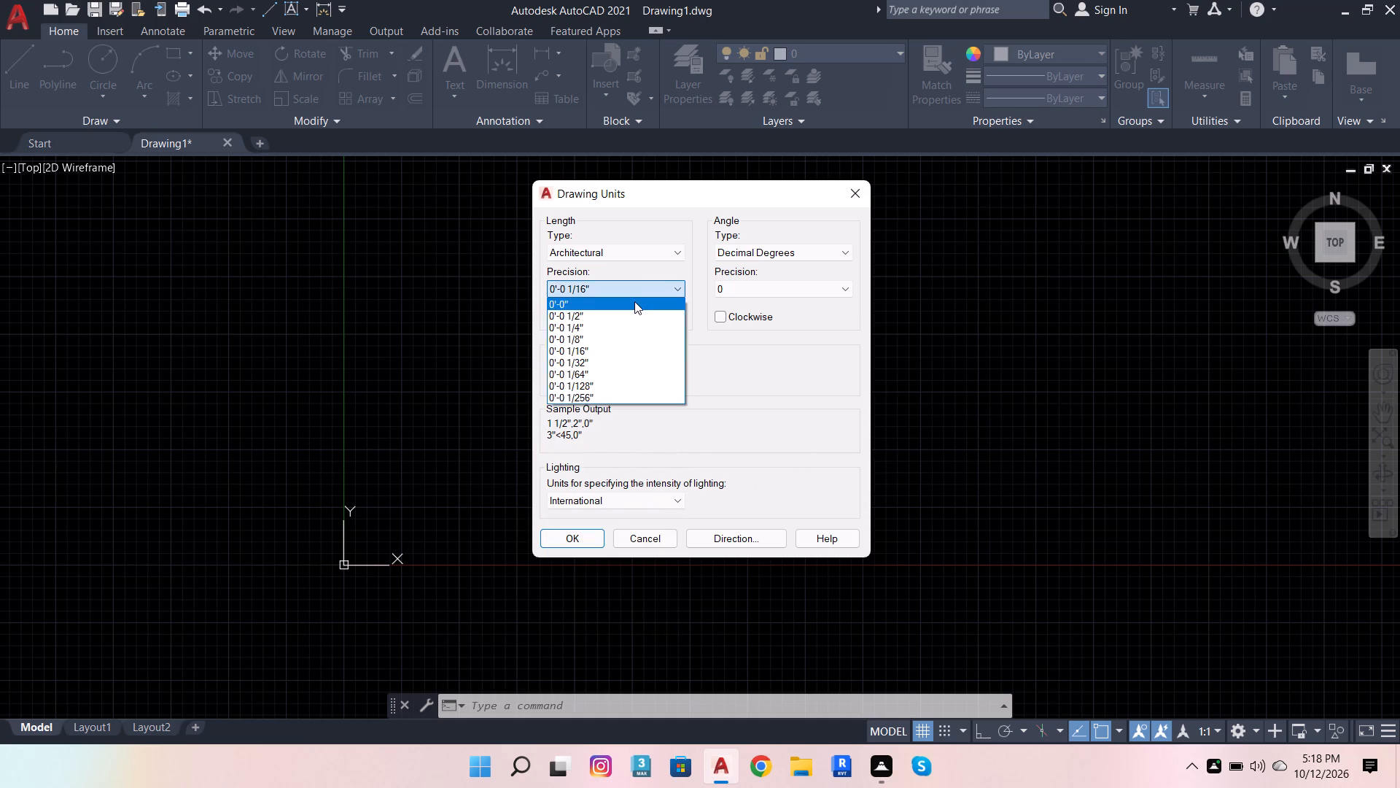
{"action": "left_click", "coordinate": [634, 301]}
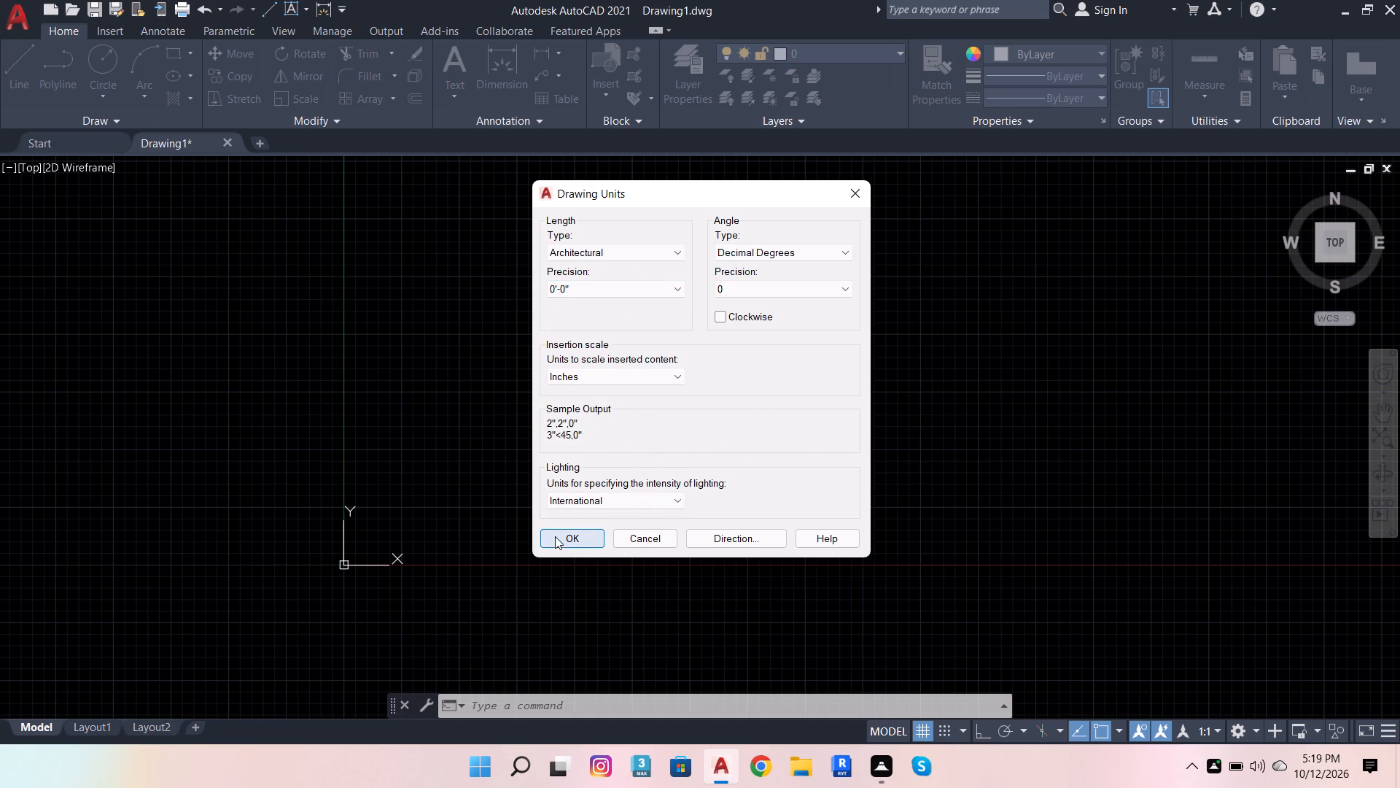
{"action": "left_click", "coordinate": [555, 536]}
Set the model space limits with the default lower-left corner at the origin and the upper-right corner at 60',90'.
{"action": "left_click", "coordinate": [486, 700]}
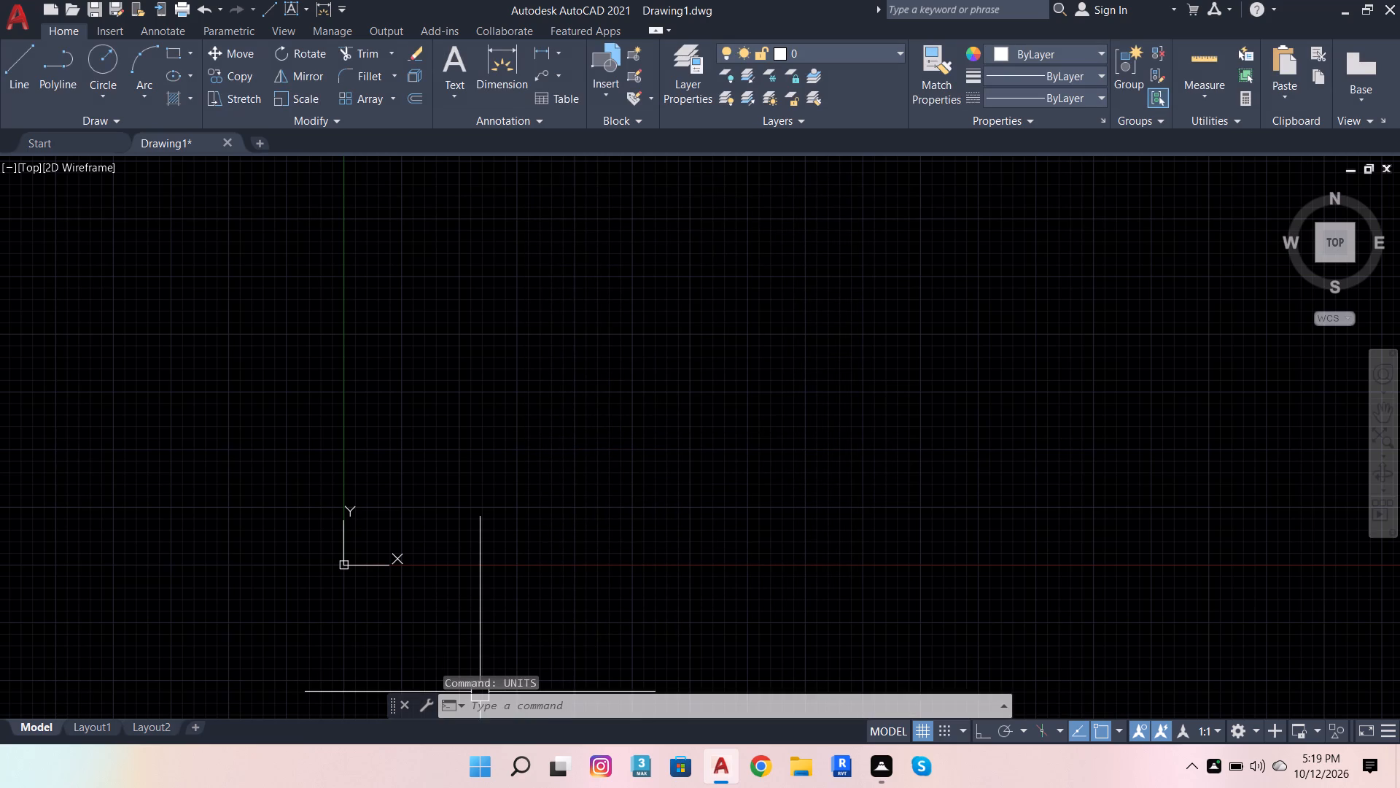
{"action": "type", "text": "LIMIT"}
{"action": "key", "text": "s"}
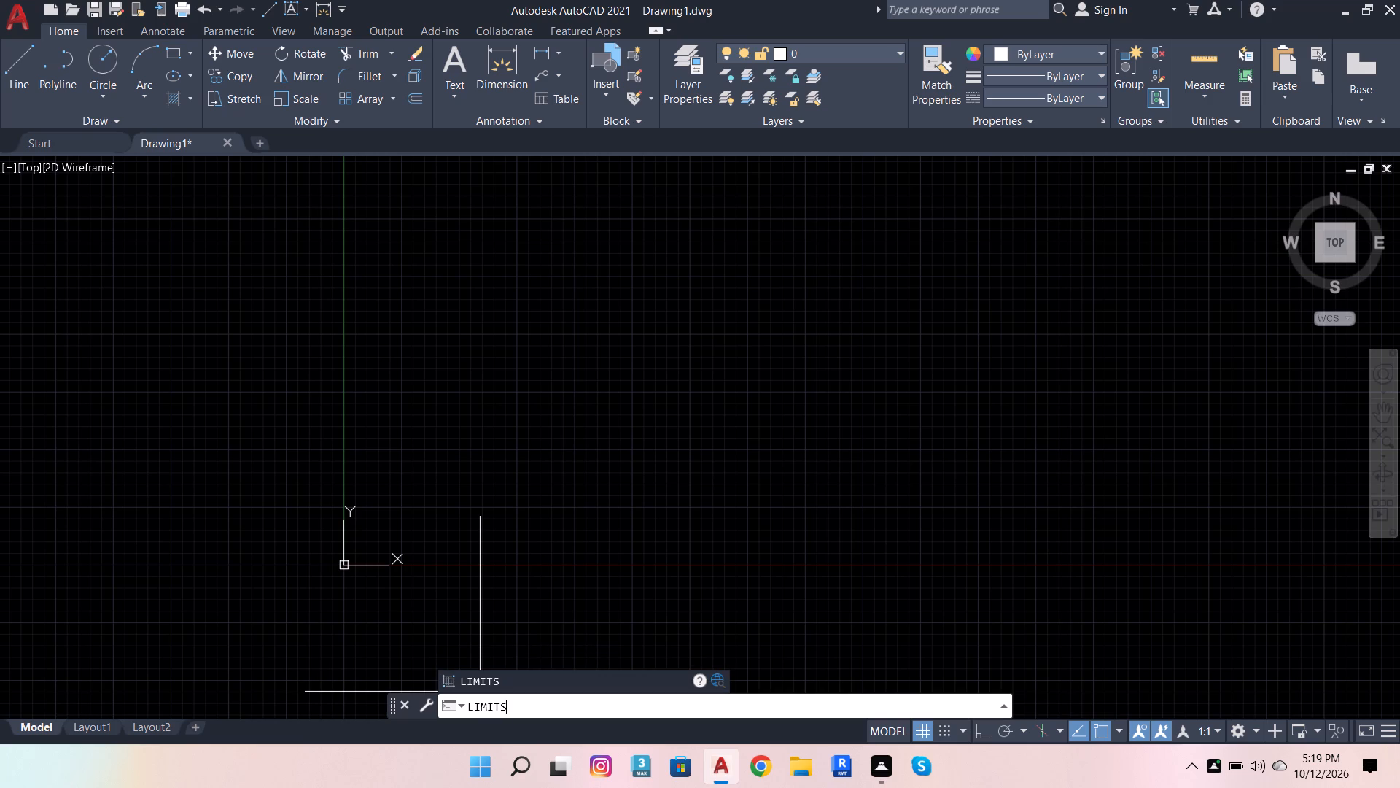
{"action": "key", "text": "Return"}
{"action": "key", "text": "Return"}
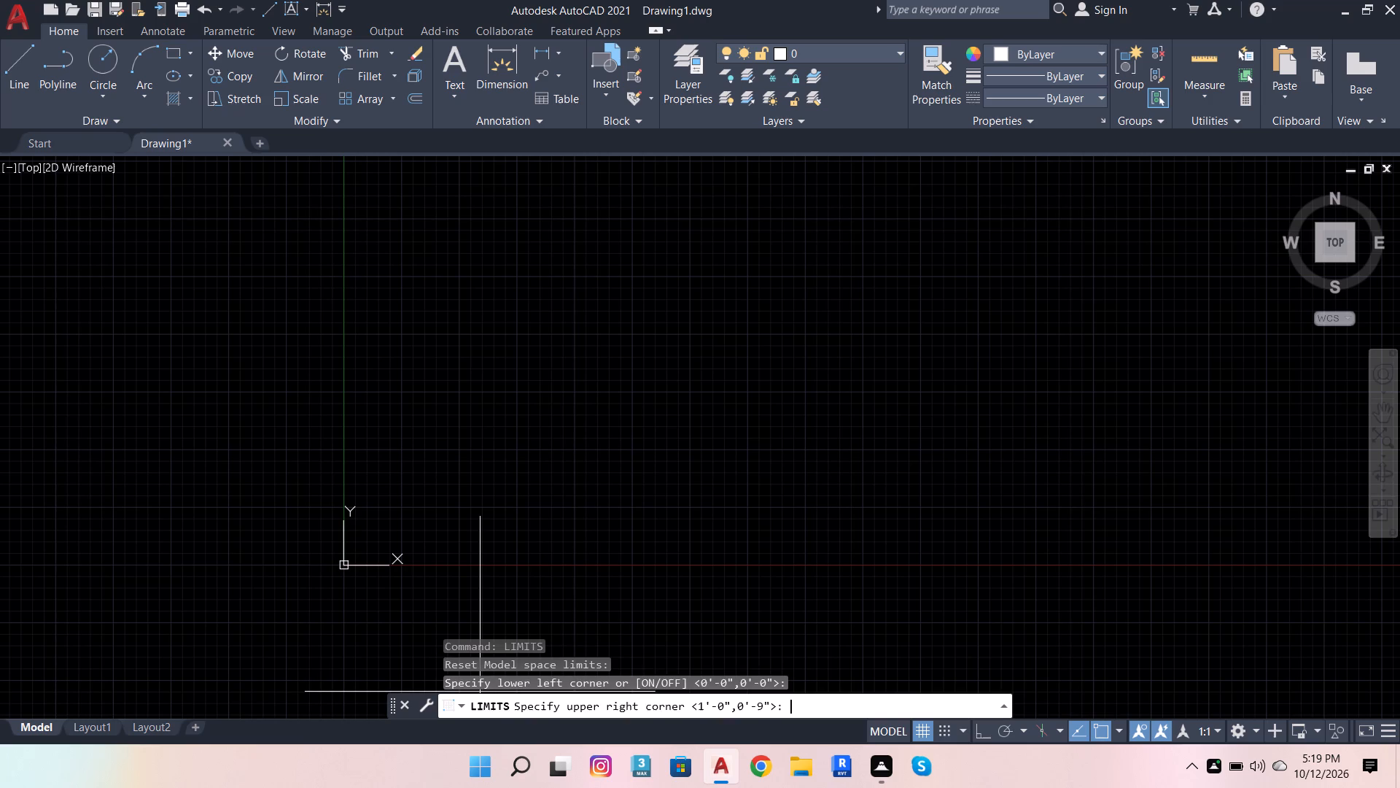
{"action": "left_click", "coordinate": [791, 707]}
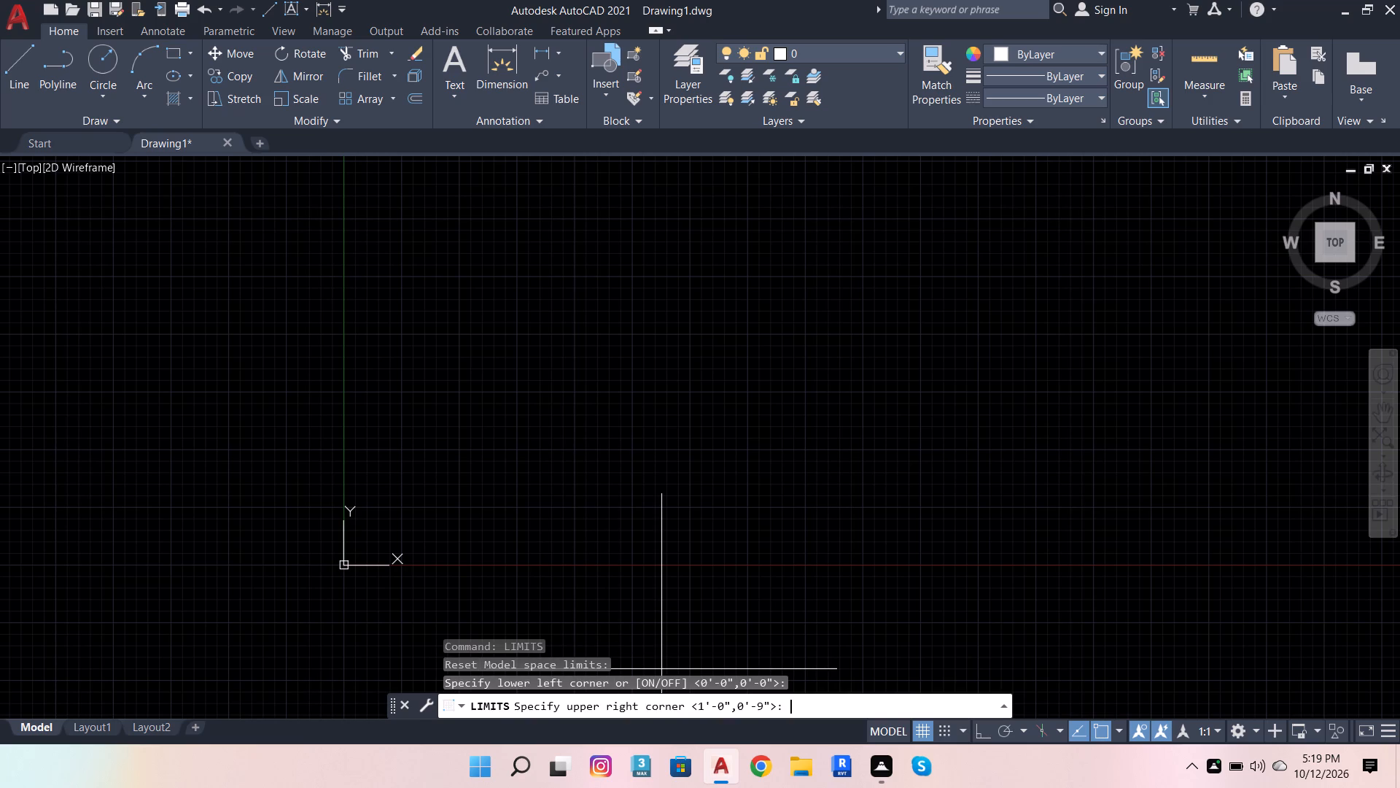
{"action": "type", "text": "60',90'"}
{"action": "key", "text": "Return"}
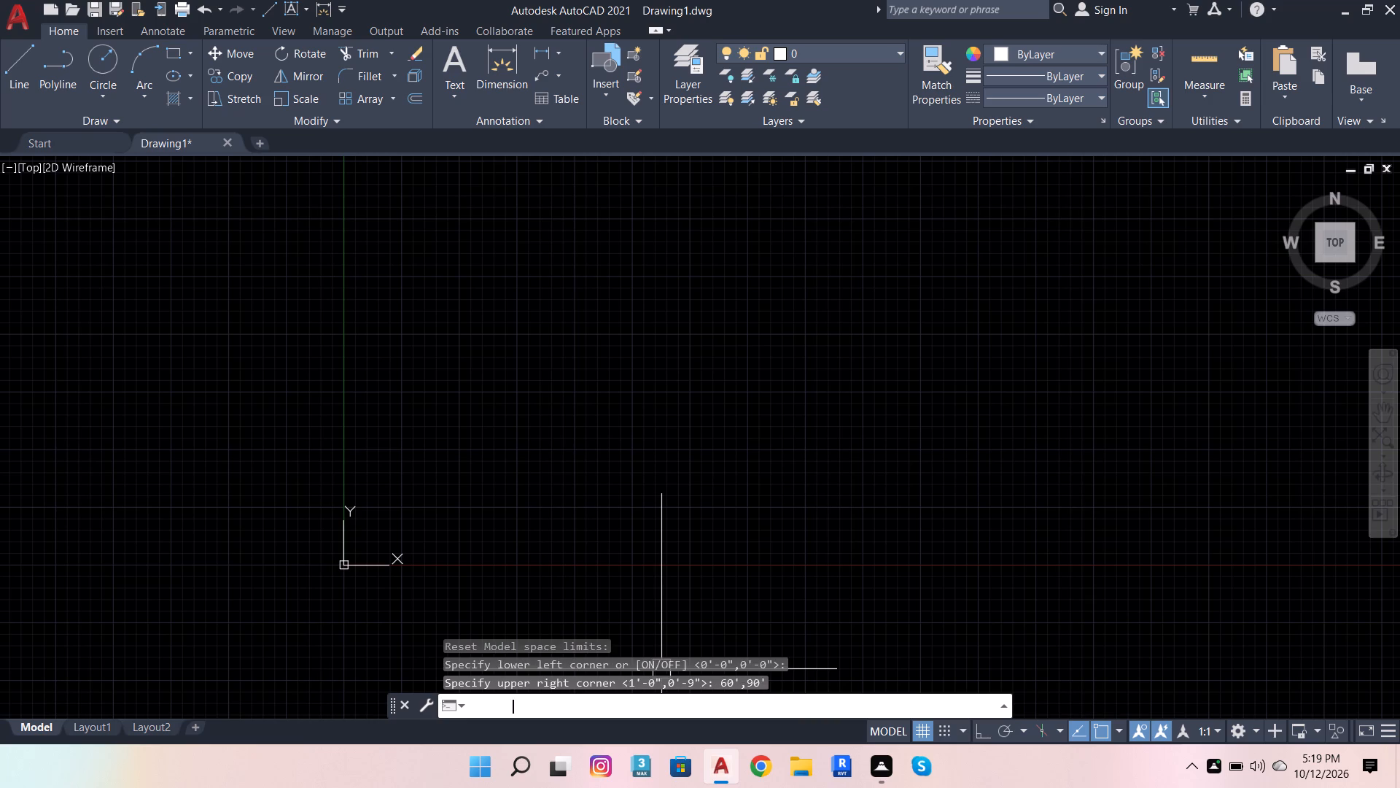
Turn Ortho on and draw a horizontal line 32' long as the top edge of the outline.
{"action": "key", "text": "z"}
{"action": "key", "text": "Return"}
{"action": "key", "text": "a"}
{"action": "key", "text": "Return"}
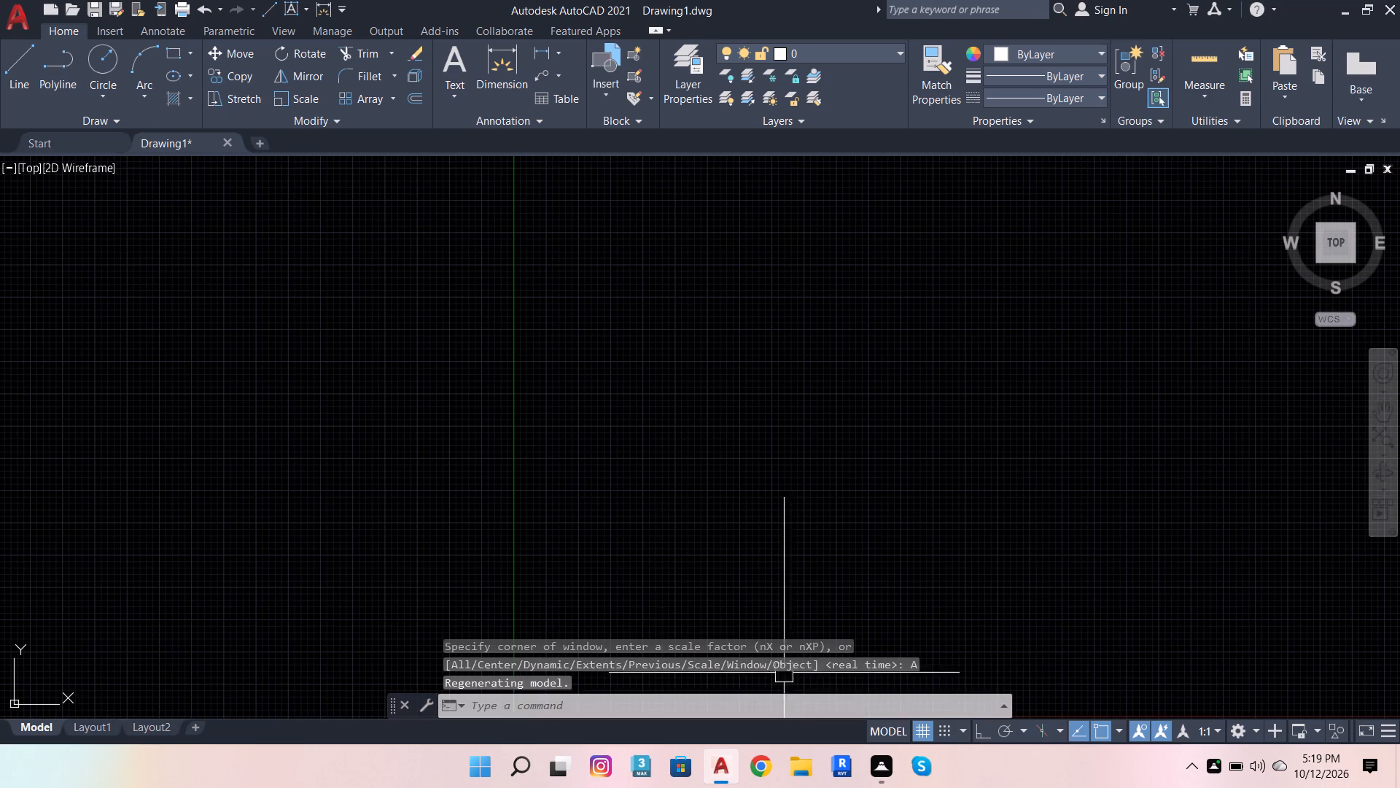
{"action": "scroll", "coordinate": [860, 572], "scroll_direction": "up", "scroll_amount": 3}
{"action": "left_click", "coordinate": [21, 54]}
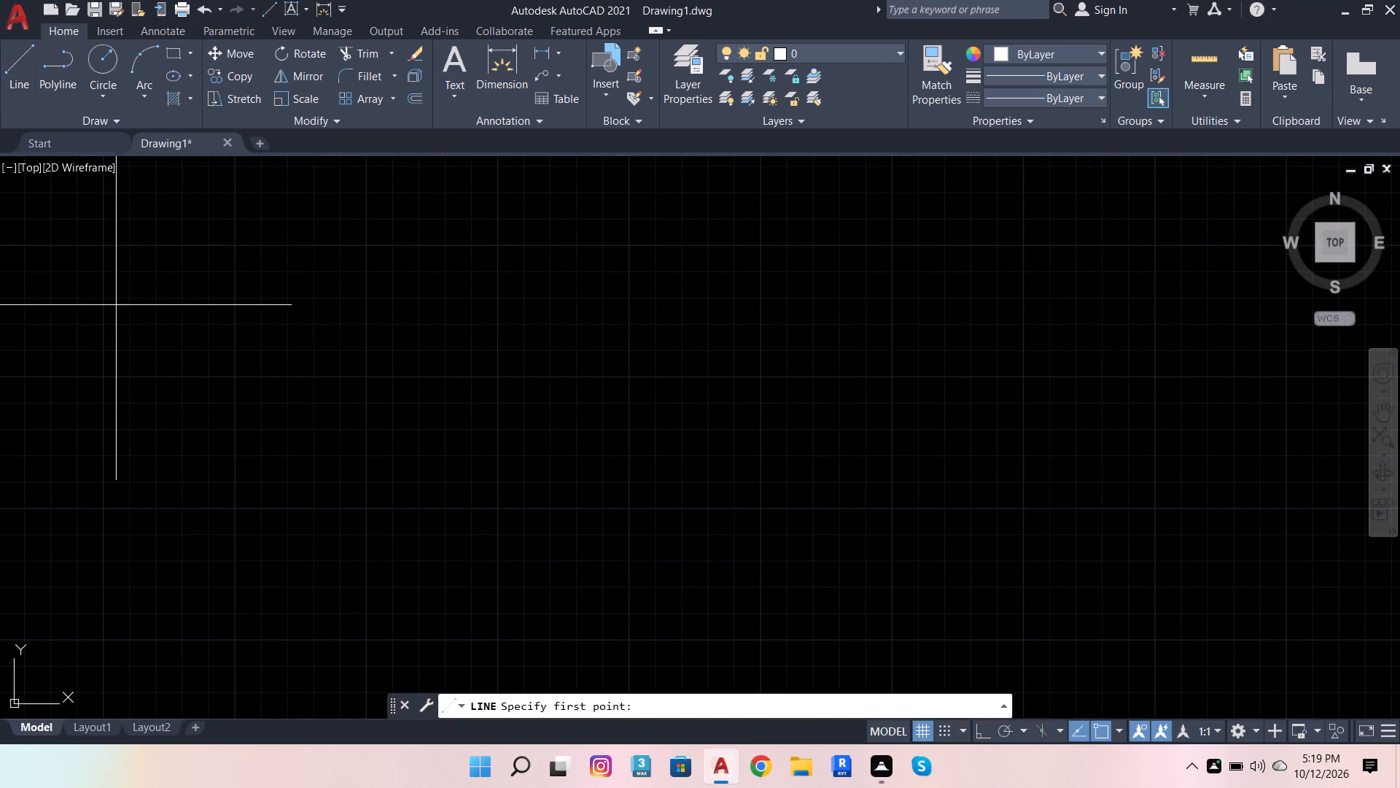
{"action": "left_click", "coordinate": [157, 339]}
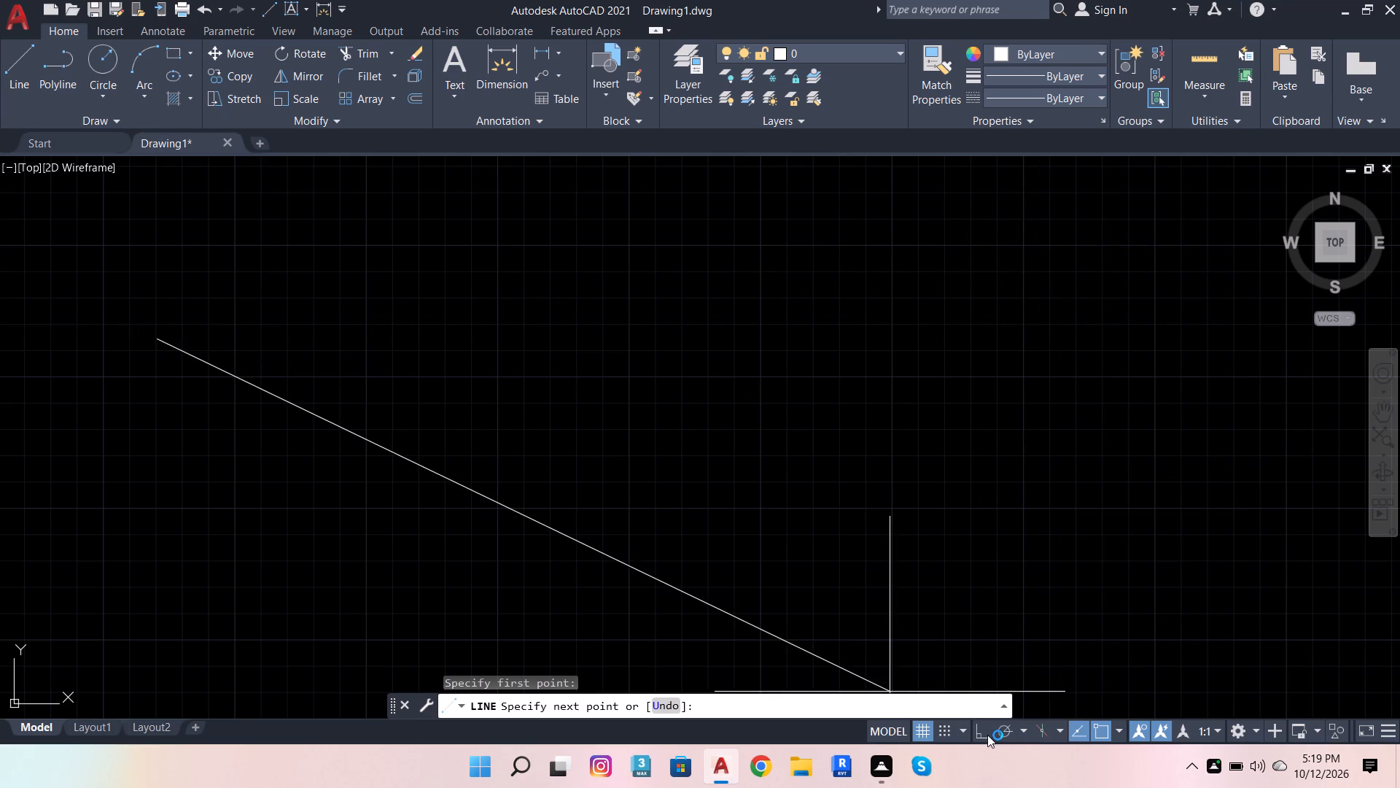
{"action": "left_click", "coordinate": [986, 734]}
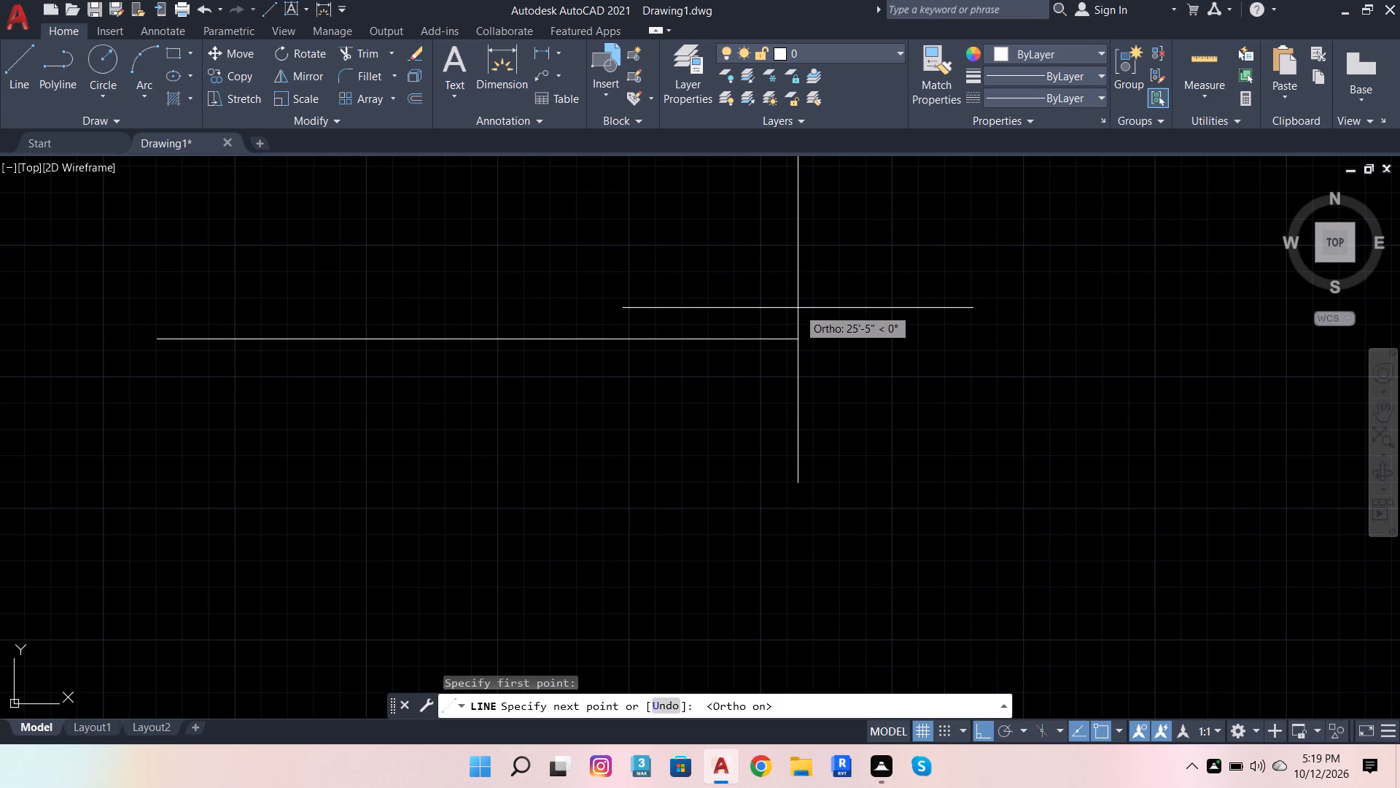
{"action": "type", "text": "32'"}
{"action": "key", "text": "Return"}
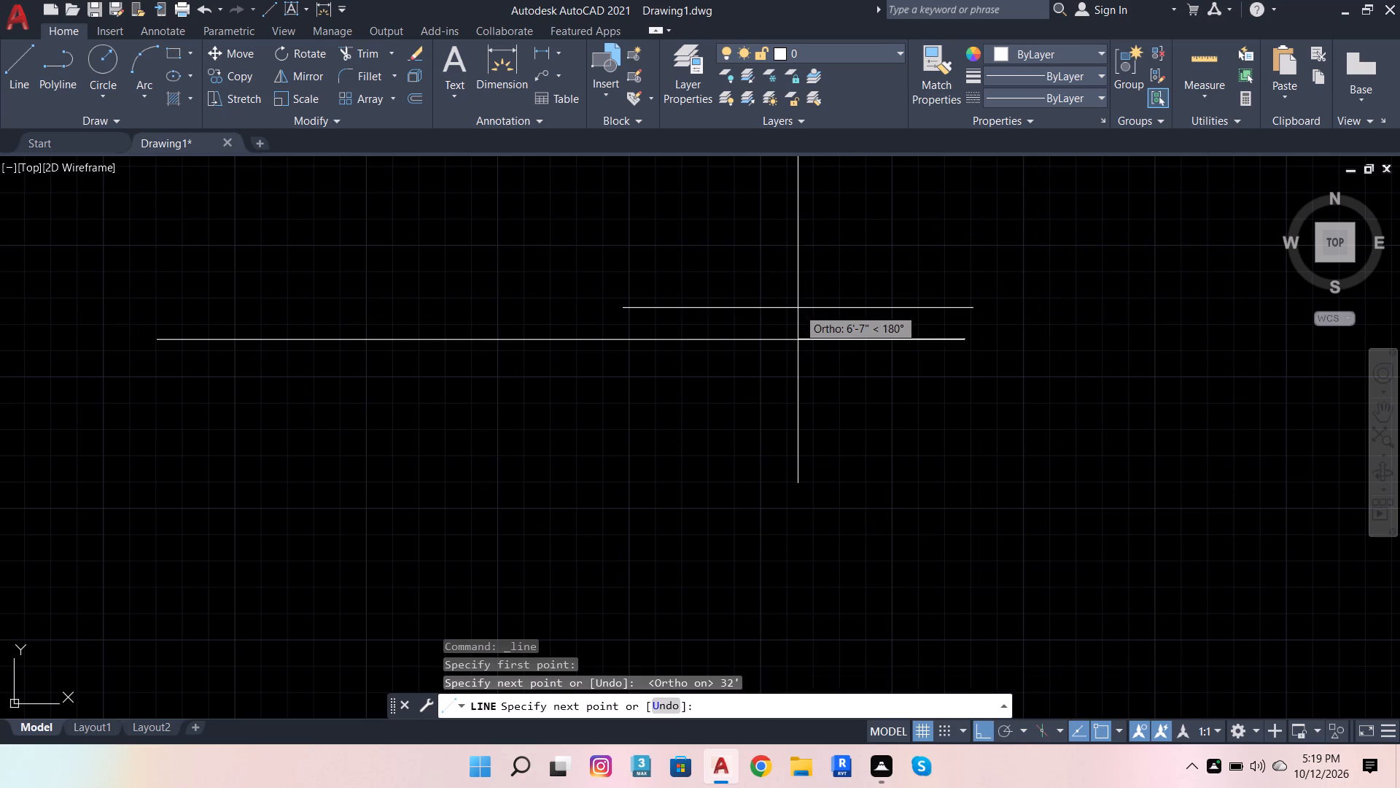
Continue the line 44' vertically downward from the right end of the top edge.
{"action": "scroll", "coordinate": [704, 304], "scroll_direction": "down", "scroll_amount": 4}
{"action": "scroll", "coordinate": [692, 367], "scroll_direction": "up", "scroll_amount": 2}
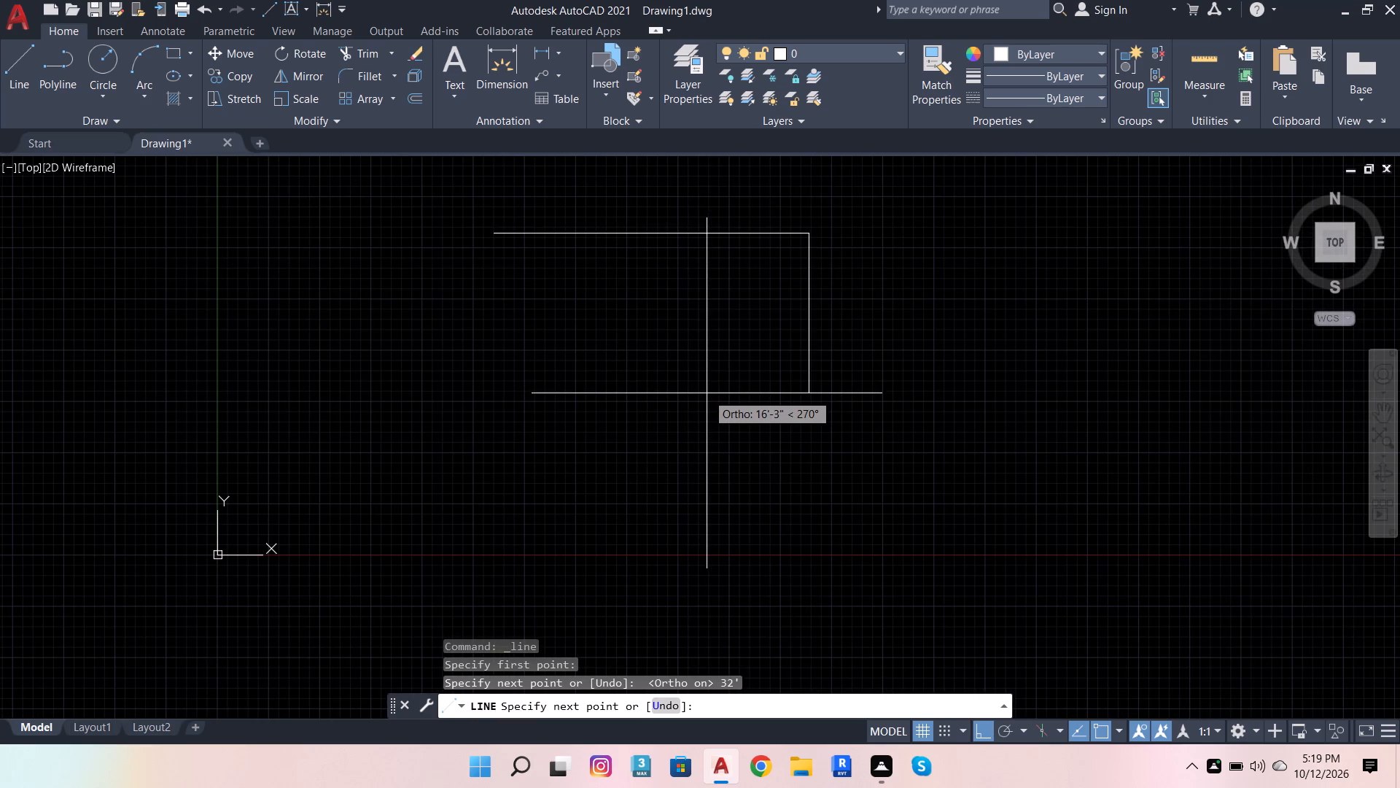
{"action": "type", "text": "44"}
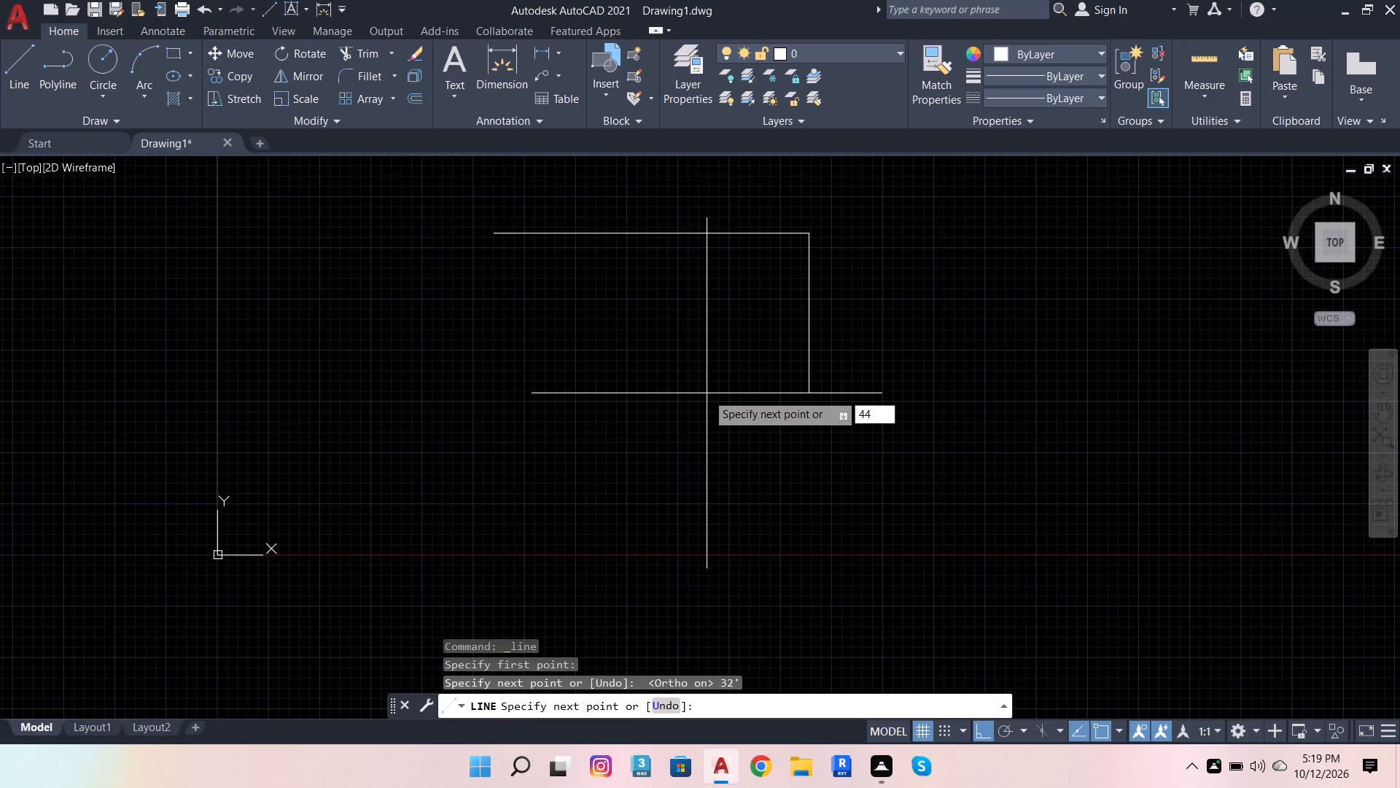
{"action": "key", "text": "apostrophe"}
{"action": "key", "text": "Return"}
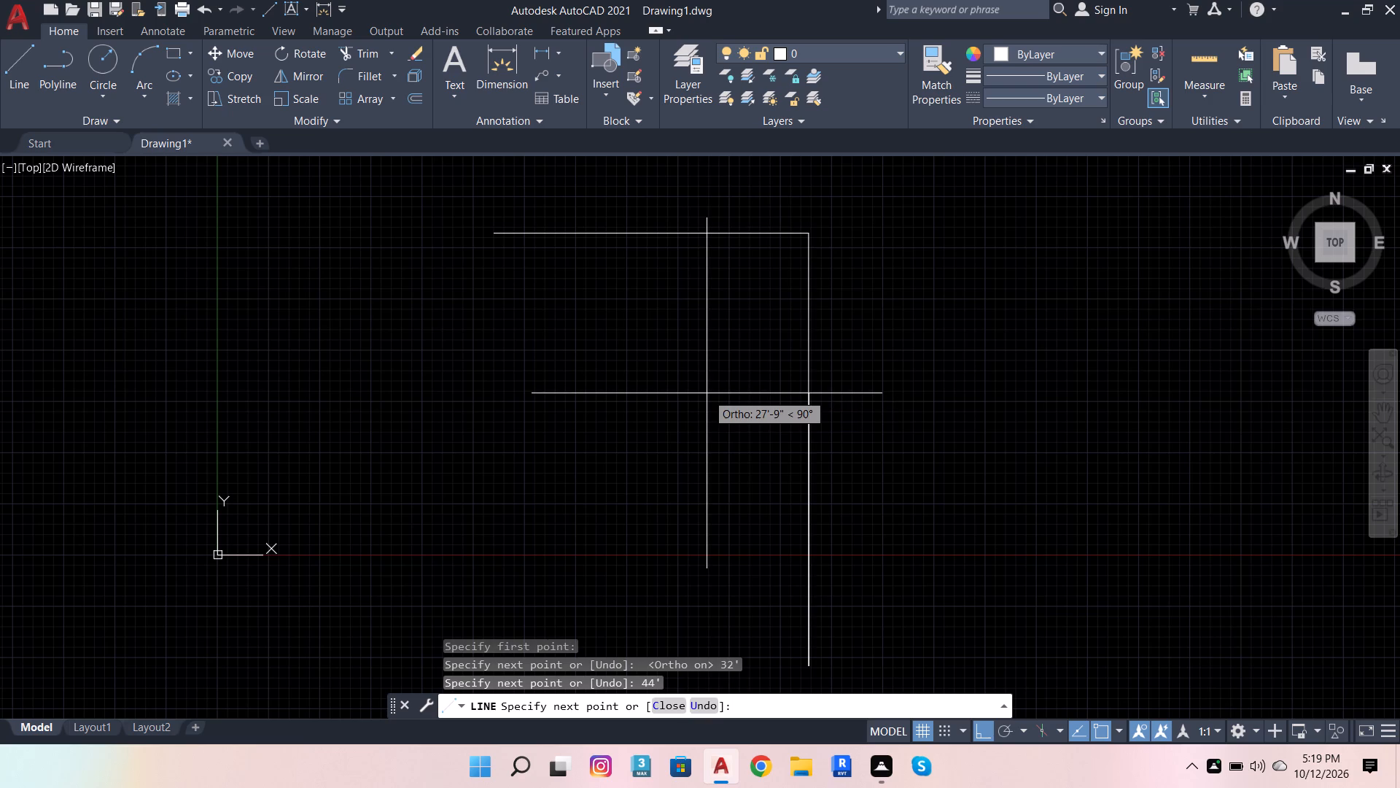
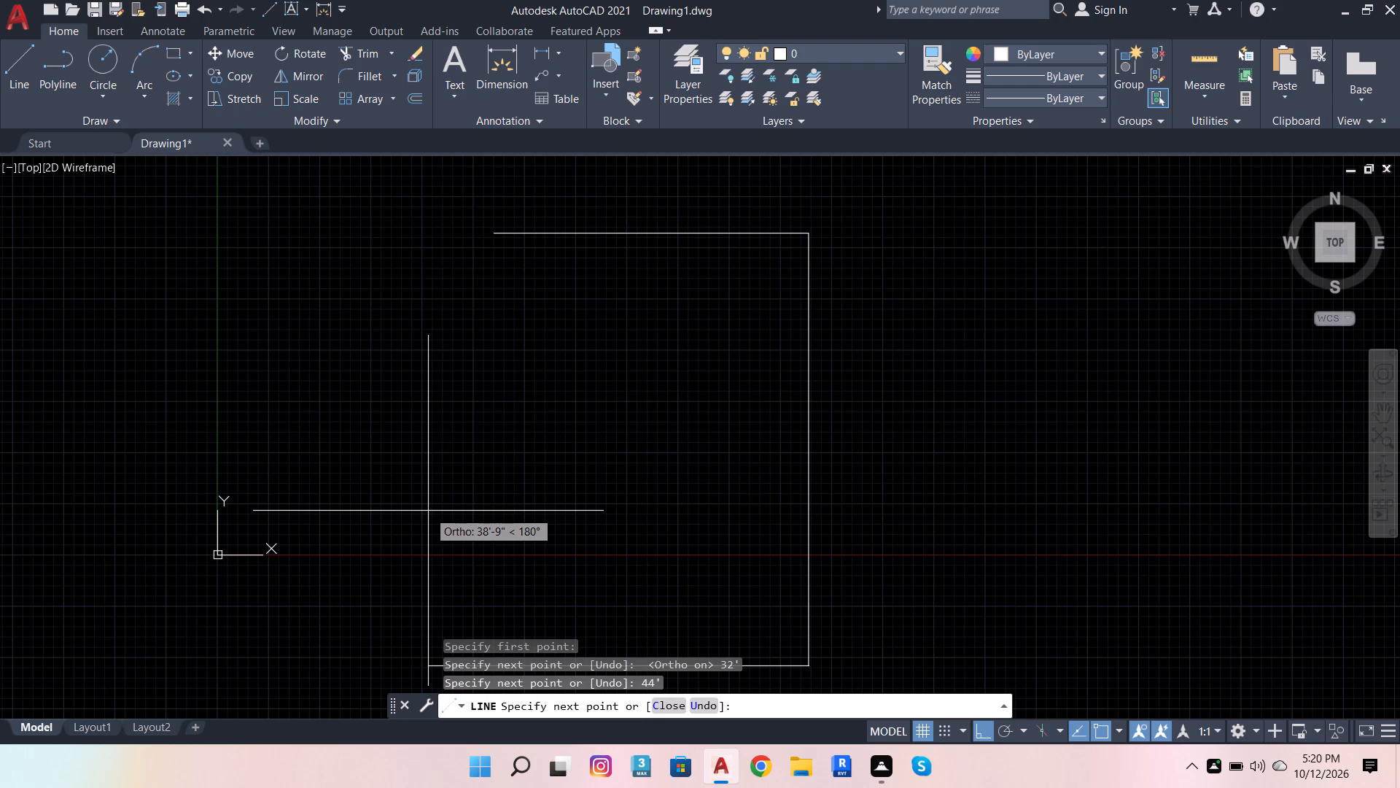
Complete the outline with a 32' bottom edge drawn leftward and a vertical left edge closing at the starting corner.
{"action": "type", "text": "32'"}
{"action": "key", "text": "Return"}
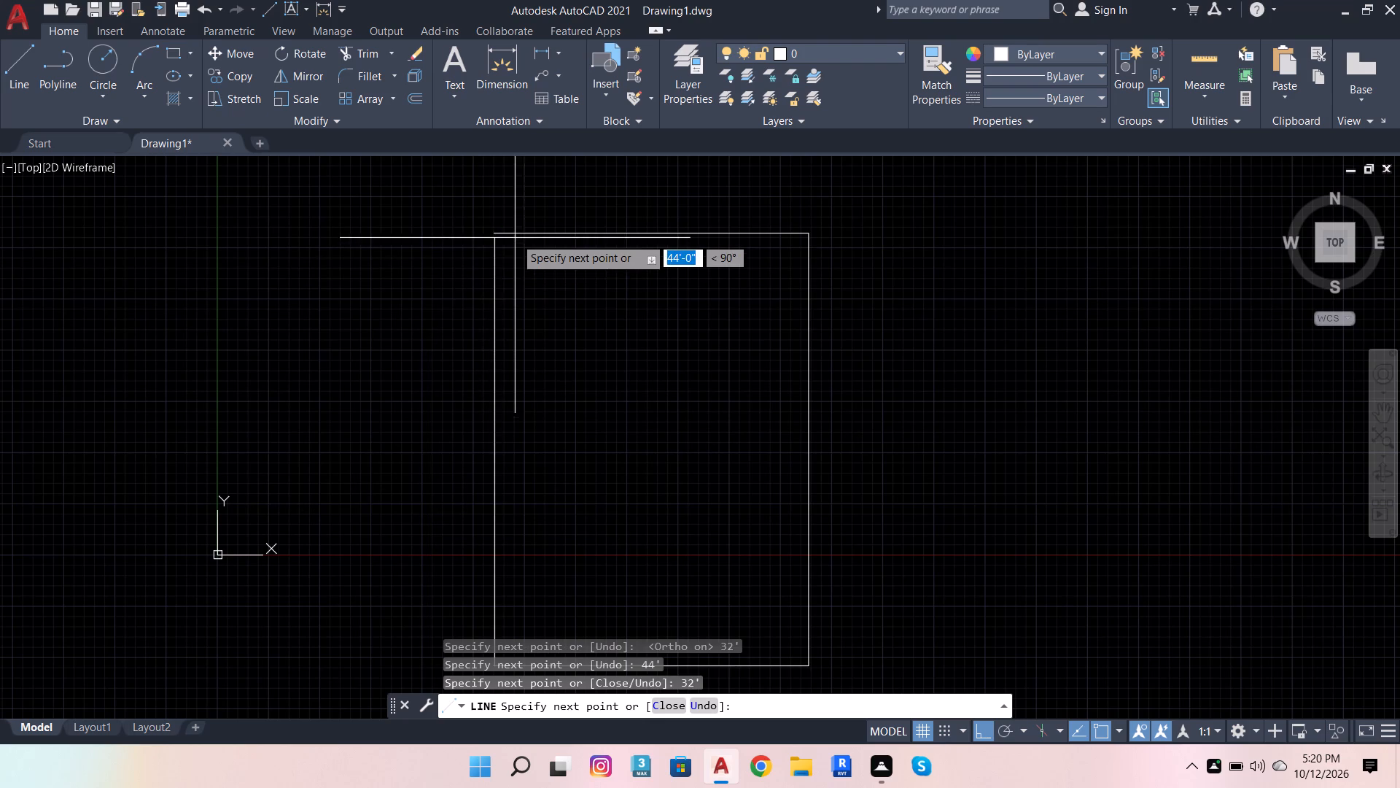
{"action": "left_click", "coordinate": [503, 234]}
{"action": "key", "text": "Escape"}
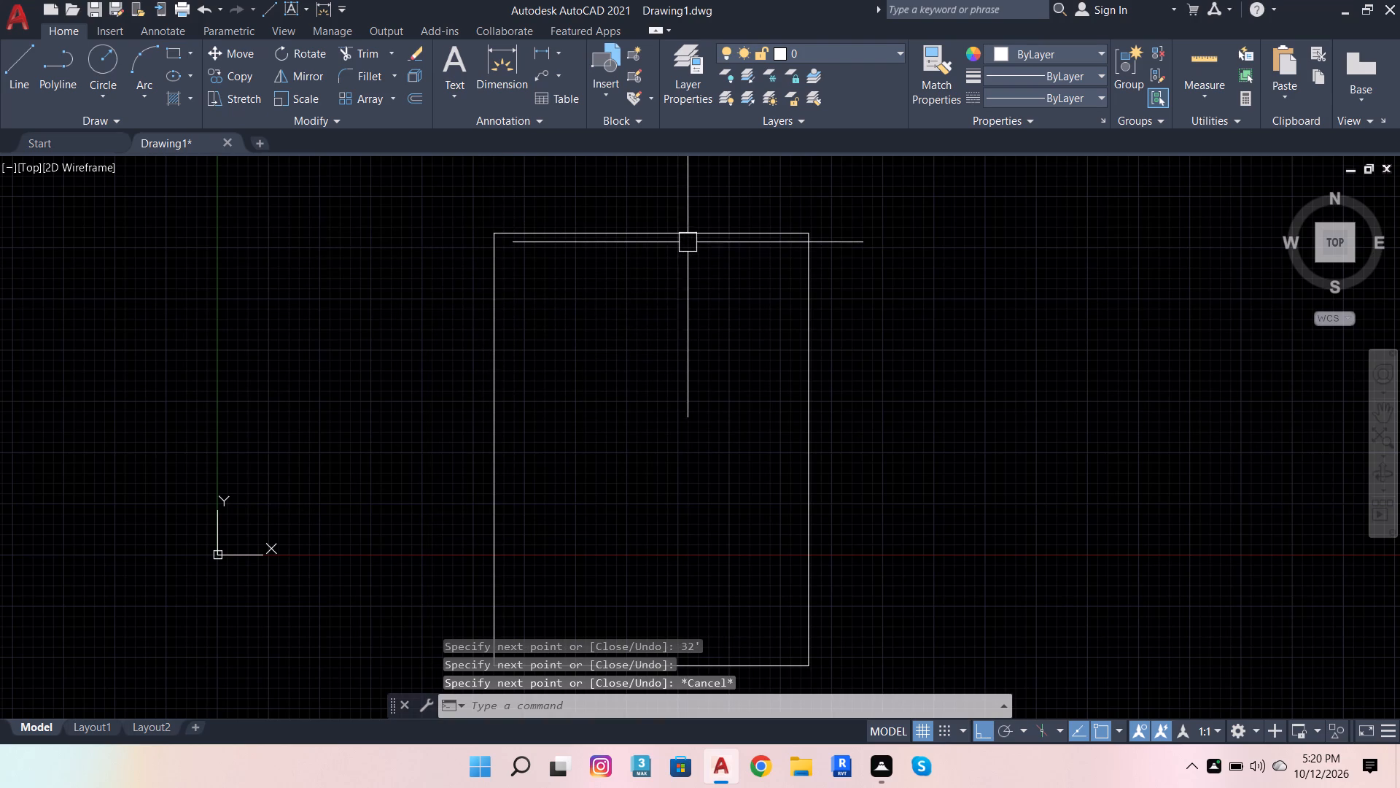
Offset the top, left and right edges of the outline 9" inward to form the wall thickness.
{"action": "left_click", "coordinate": [688, 242]}
{"action": "left_click", "coordinate": [417, 100]}
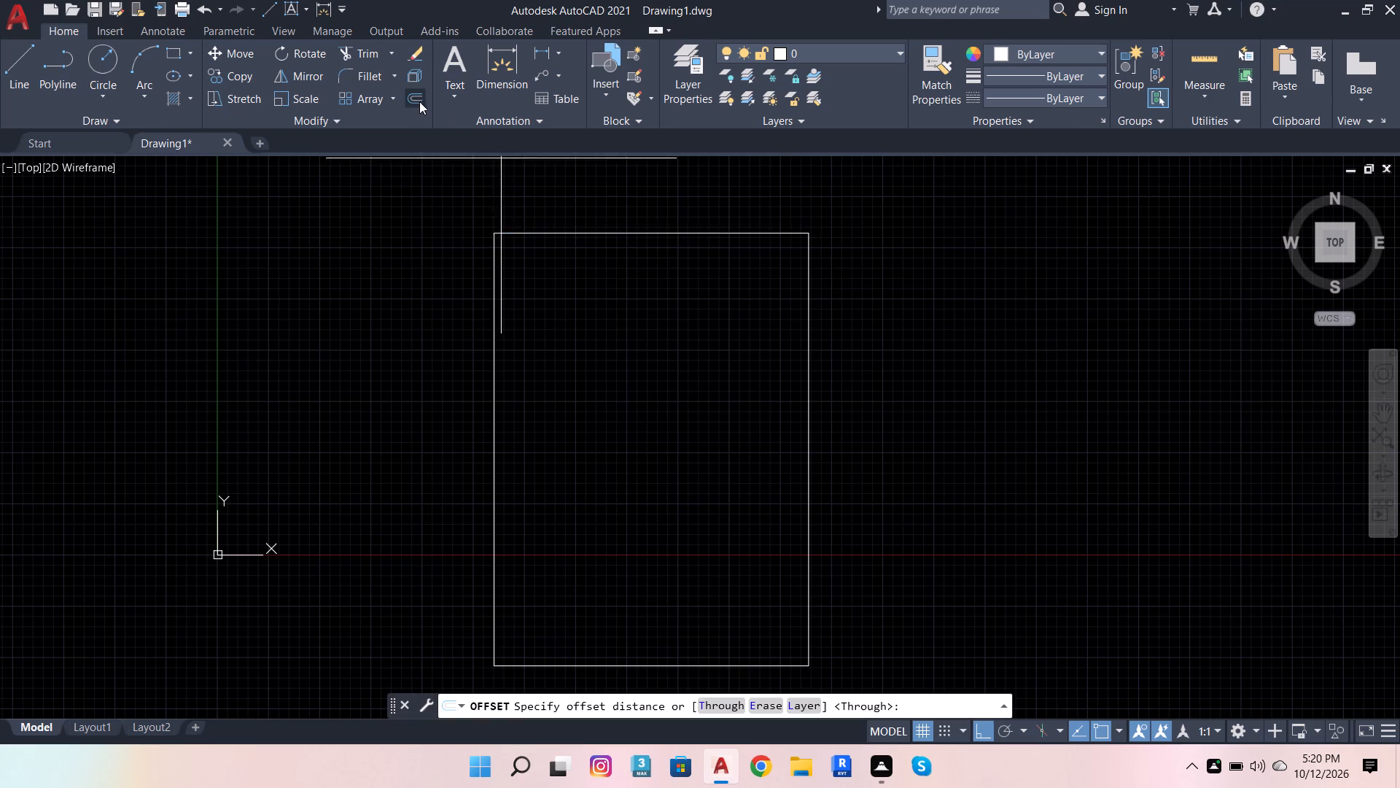
{"action": "left_click", "coordinate": [501, 237]}
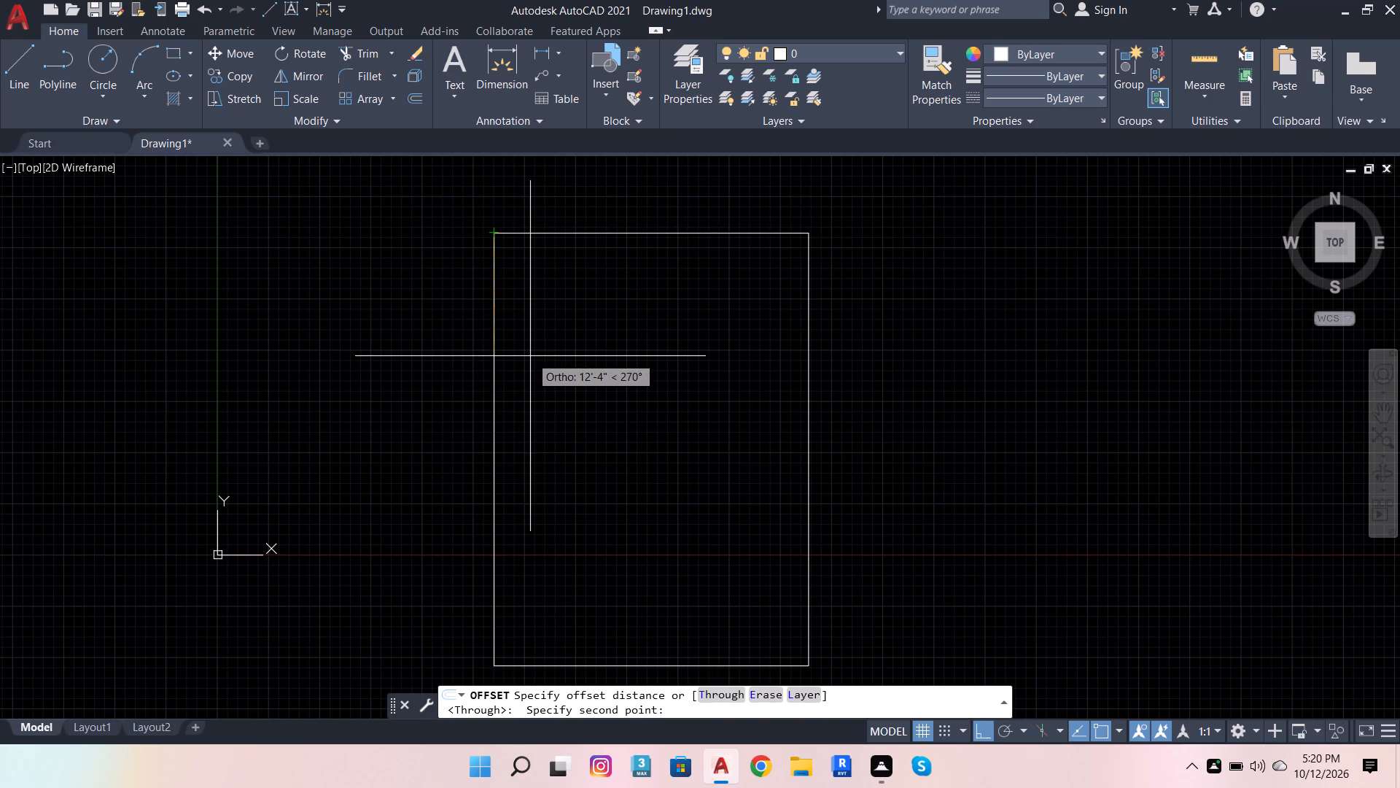
{"action": "key", "text": "9"}
{"action": "key", "text": "Return"}
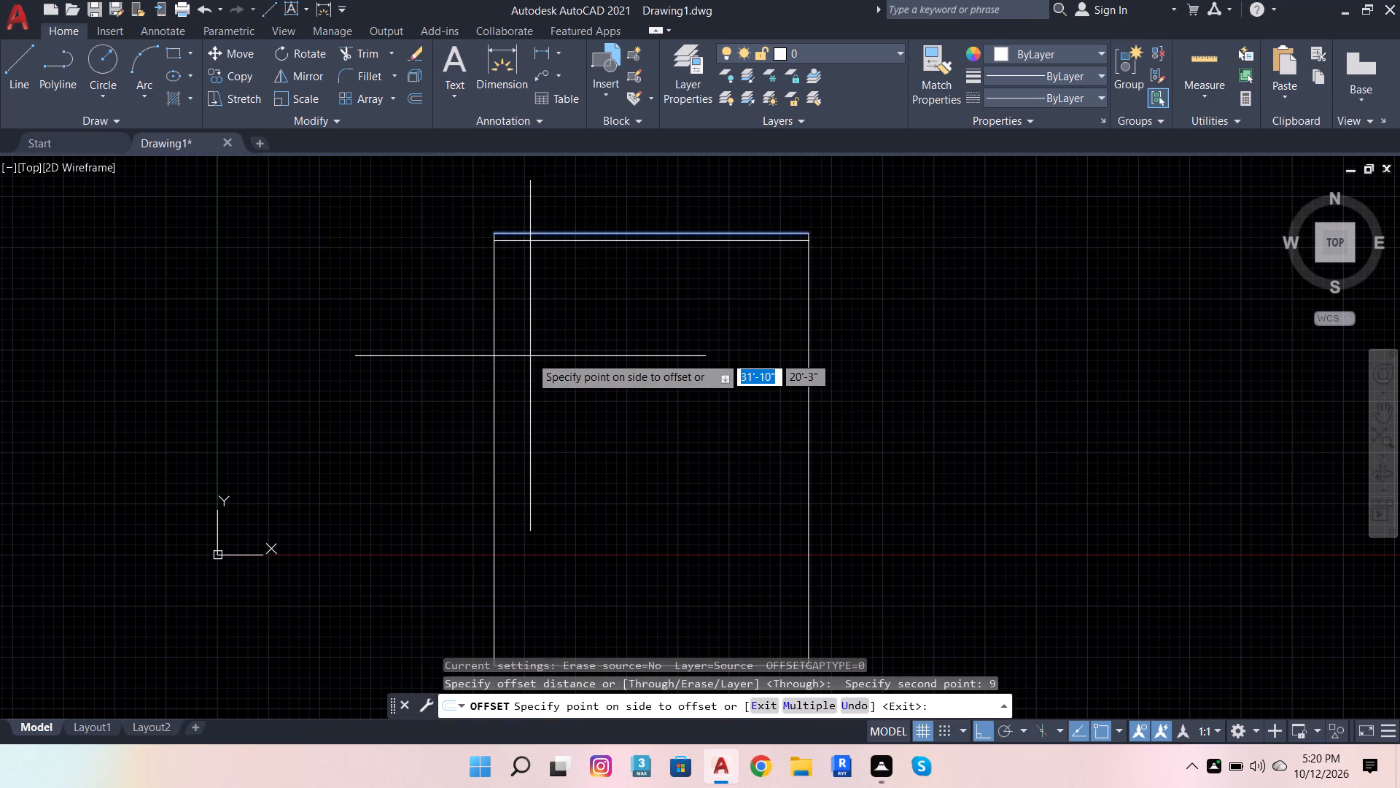
{"action": "left_click", "coordinate": [530, 356]}
{"action": "left_click", "coordinate": [499, 327]}
{"action": "left_click", "coordinate": [608, 308]}
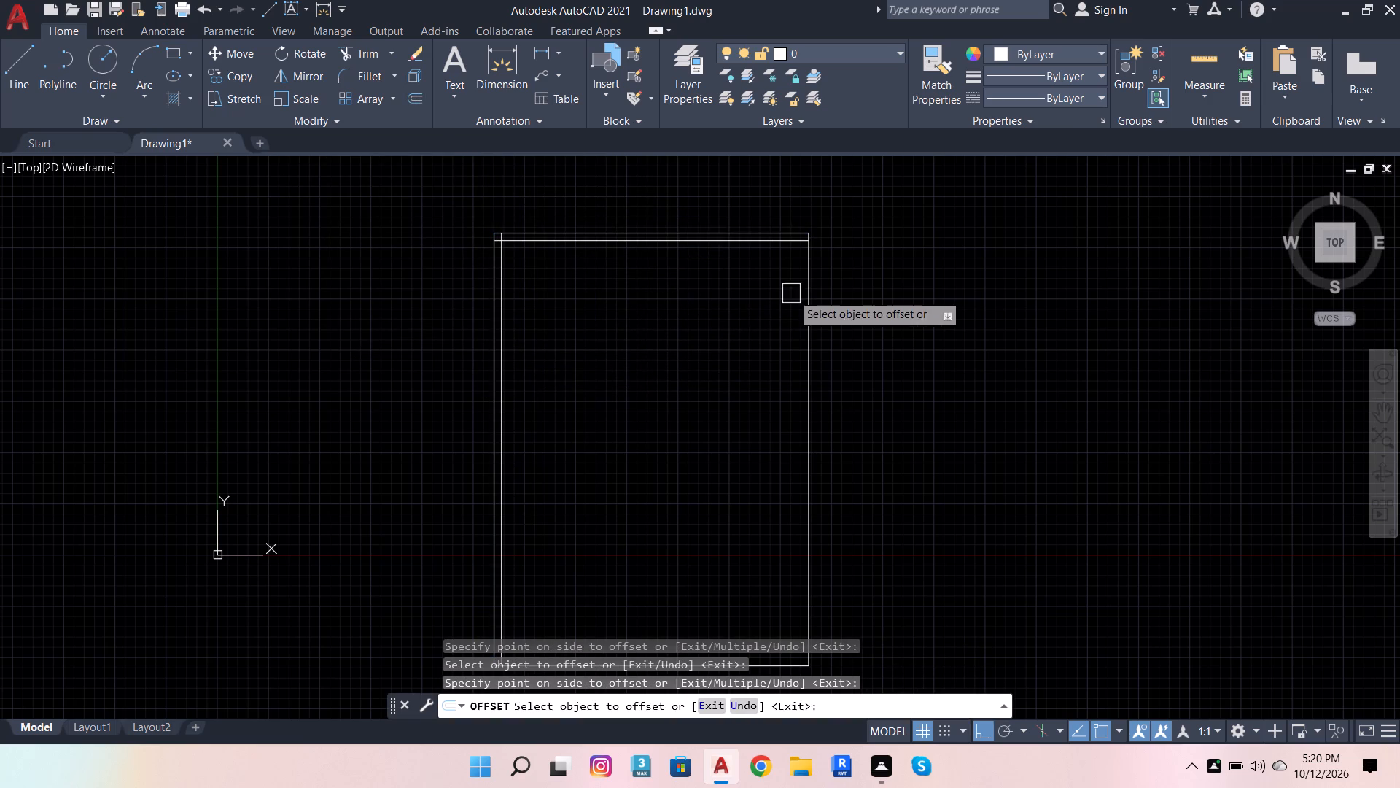
{"action": "left_click", "coordinate": [807, 289]}
{"action": "left_click", "coordinate": [744, 314]}
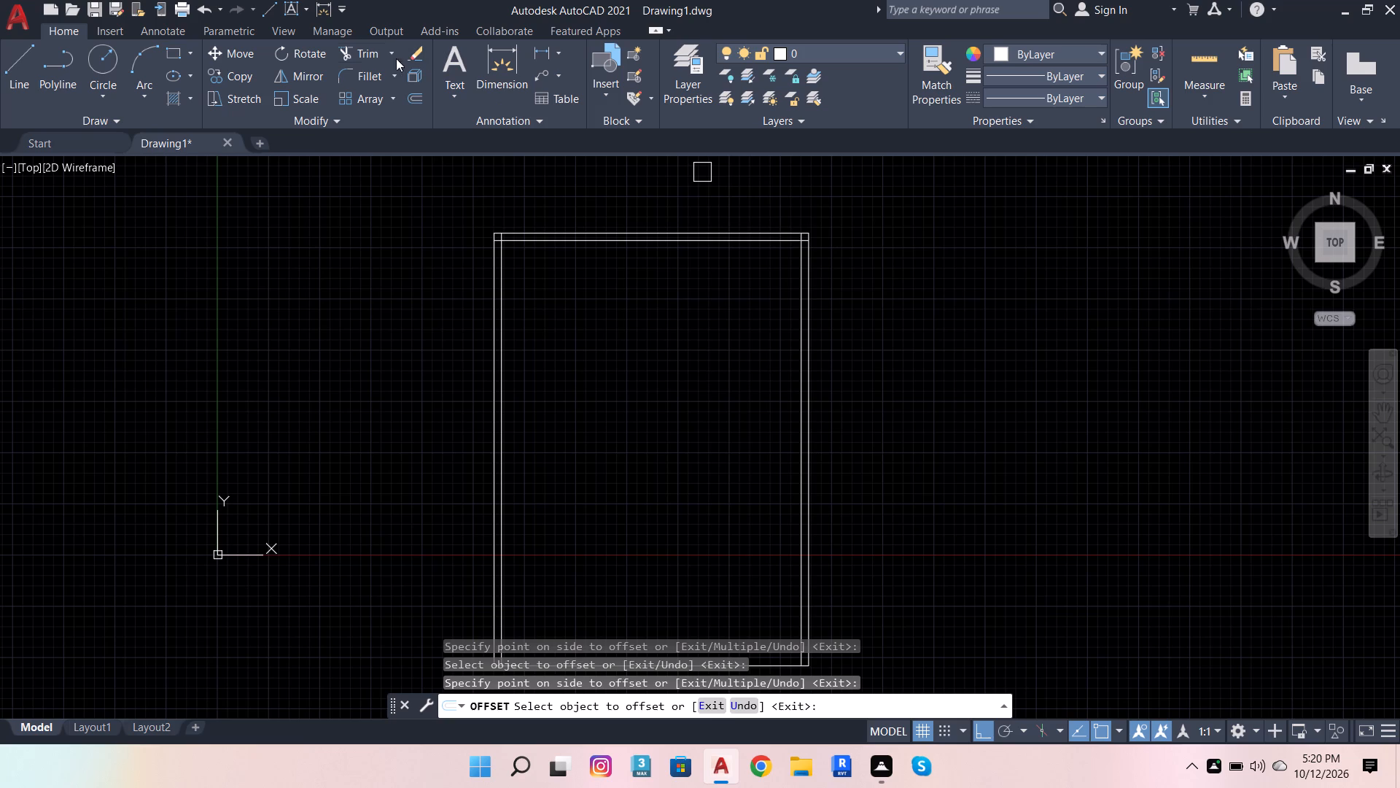
Trim the overlapping ends of the inner wall lines at the top-right and top-left corners of the outline.
{"action": "left_click", "coordinate": [373, 51]}
{"action": "scroll", "coordinate": [817, 238], "scroll_direction": "up", "scroll_amount": 4}
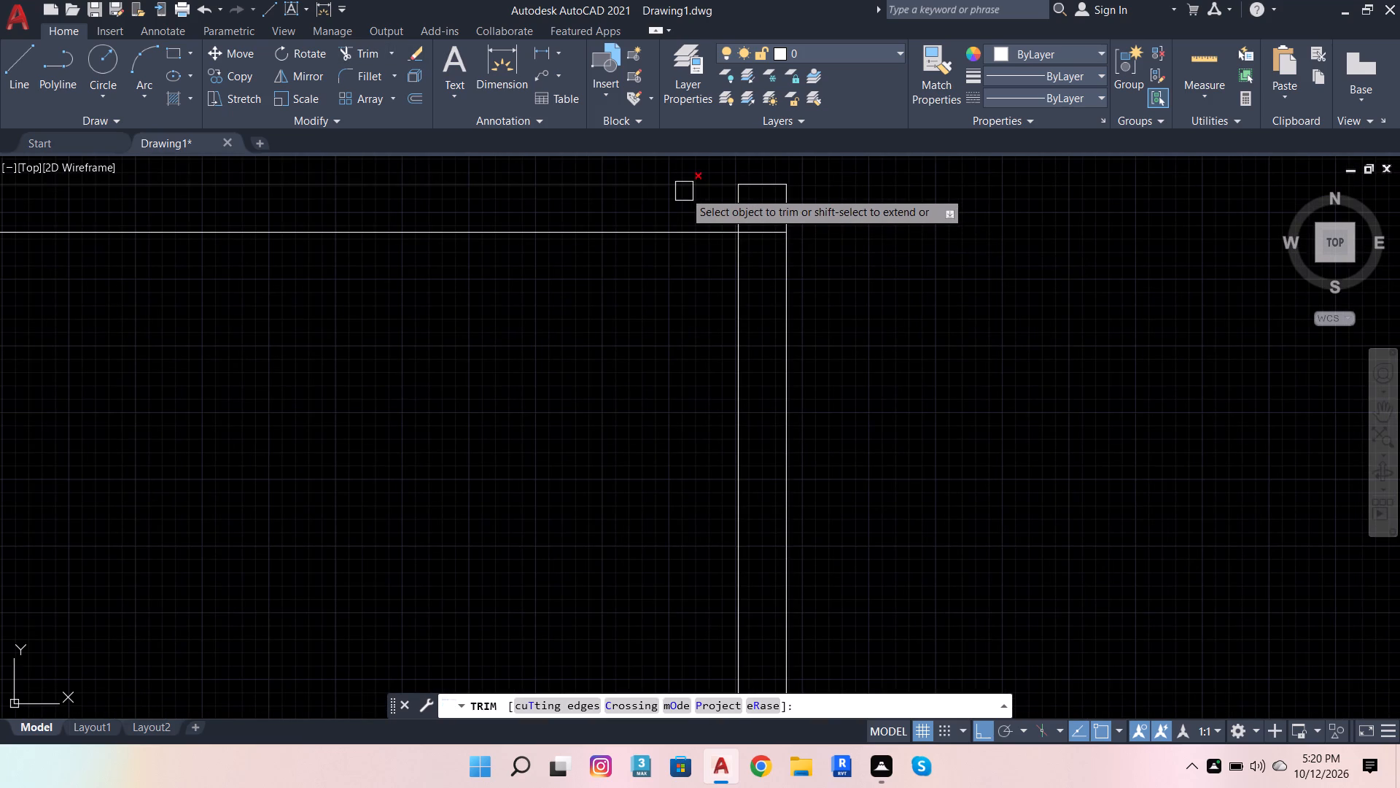
{"action": "scroll", "coordinate": [702, 213], "scroll_direction": "up", "scroll_amount": 3}
{"action": "left_click_drag", "start_coordinate": [708, 222], "coordinate": [981, 347]}
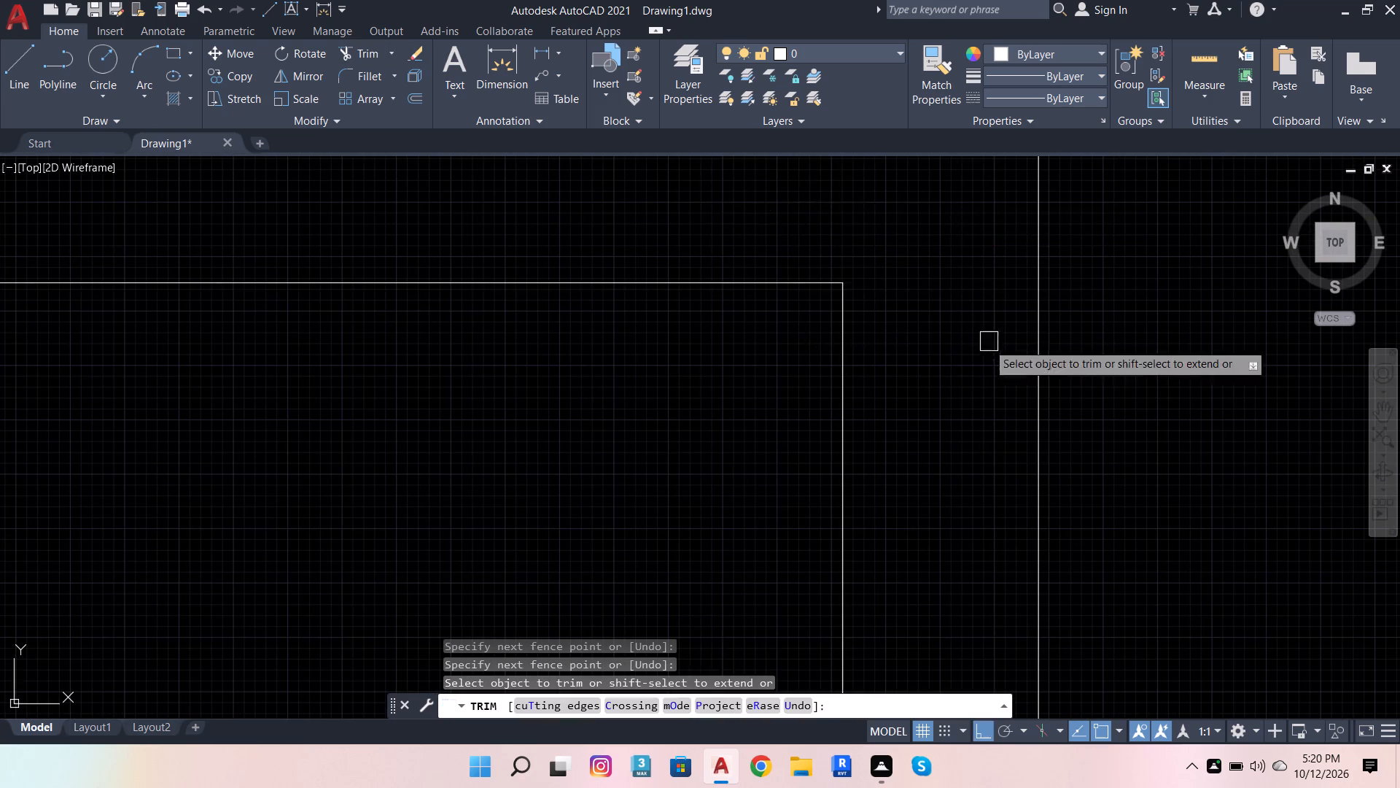
{"action": "scroll", "coordinate": [1039, 315], "scroll_direction": "down", "scroll_amount": 7}
{"action": "scroll", "coordinate": [501, 341], "scroll_direction": "up", "scroll_amount": 3}
{"action": "scroll", "coordinate": [806, 235], "scroll_direction": "up", "scroll_amount": 3}
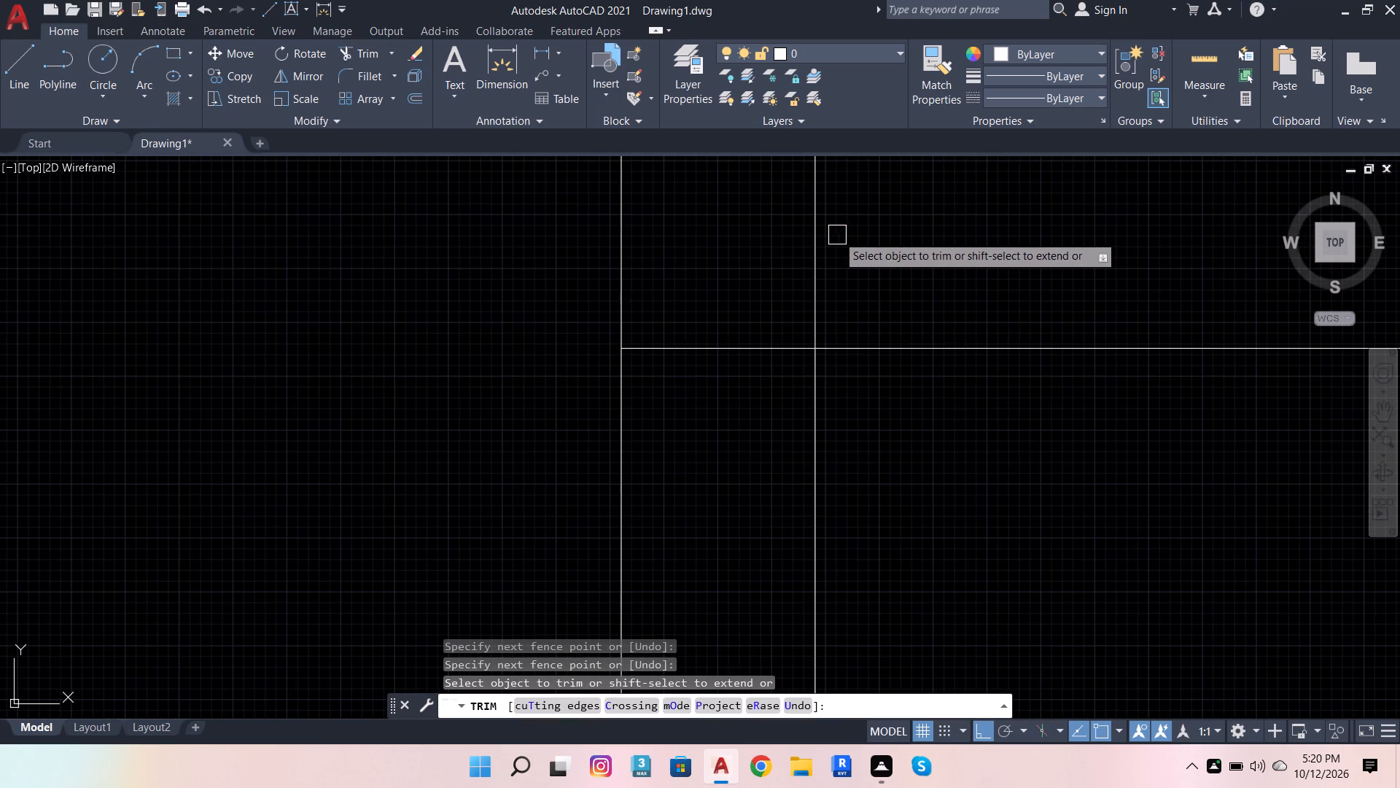
{"action": "left_click_drag", "start_coordinate": [852, 235], "coordinate": [742, 395]}
{"action": "scroll", "coordinate": [698, 397], "scroll_direction": "down", "scroll_amount": 6}
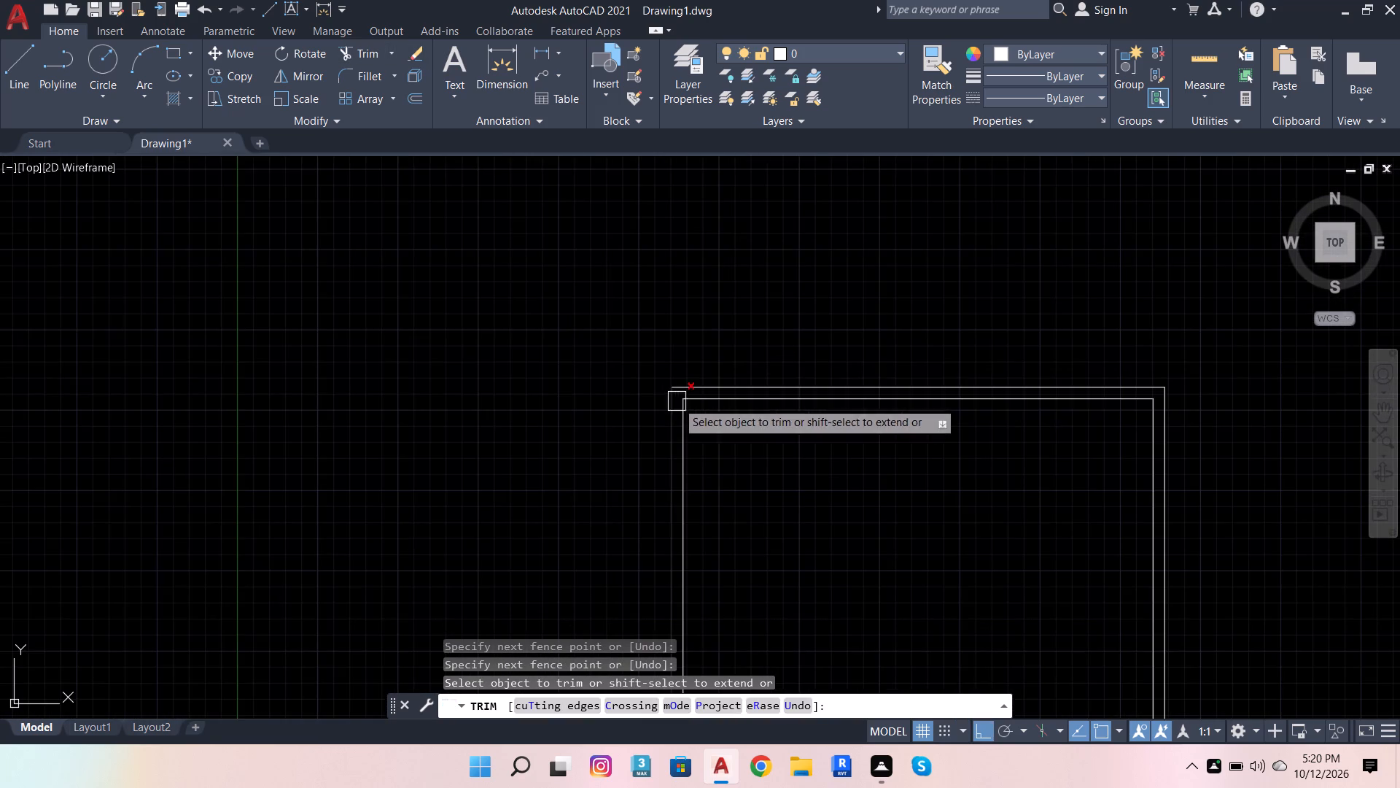
{"action": "scroll", "coordinate": [1084, 409], "scroll_direction": "up", "scroll_amount": 1}
{"action": "key", "text": "Escape"}
{"action": "key", "text": "Escape"}
{"action": "key", "text": "Escape"}
Offset the inner top wall line 13' downward to place a horizontal partition line.
{"action": "left_click", "coordinate": [1009, 387]}
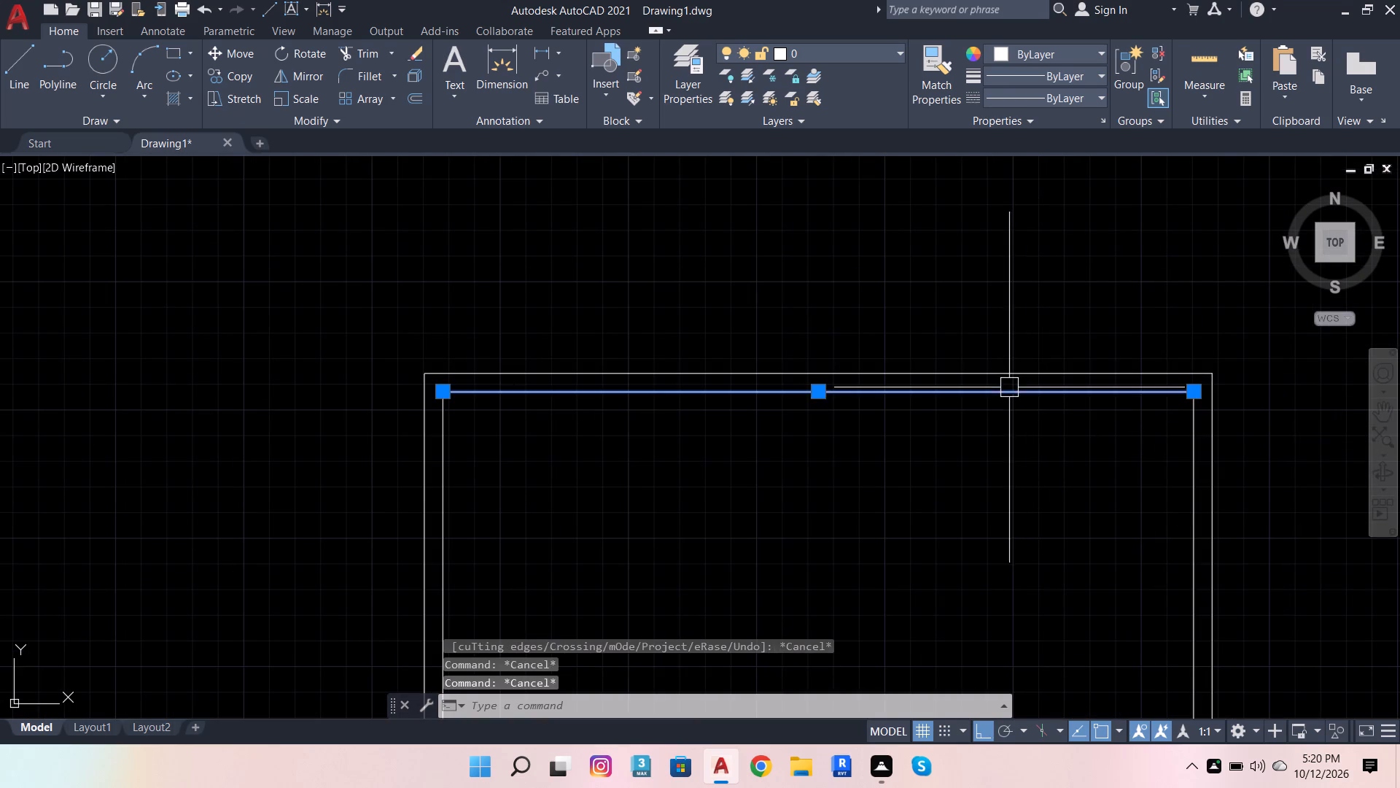
{"action": "left_click", "coordinate": [408, 93]}
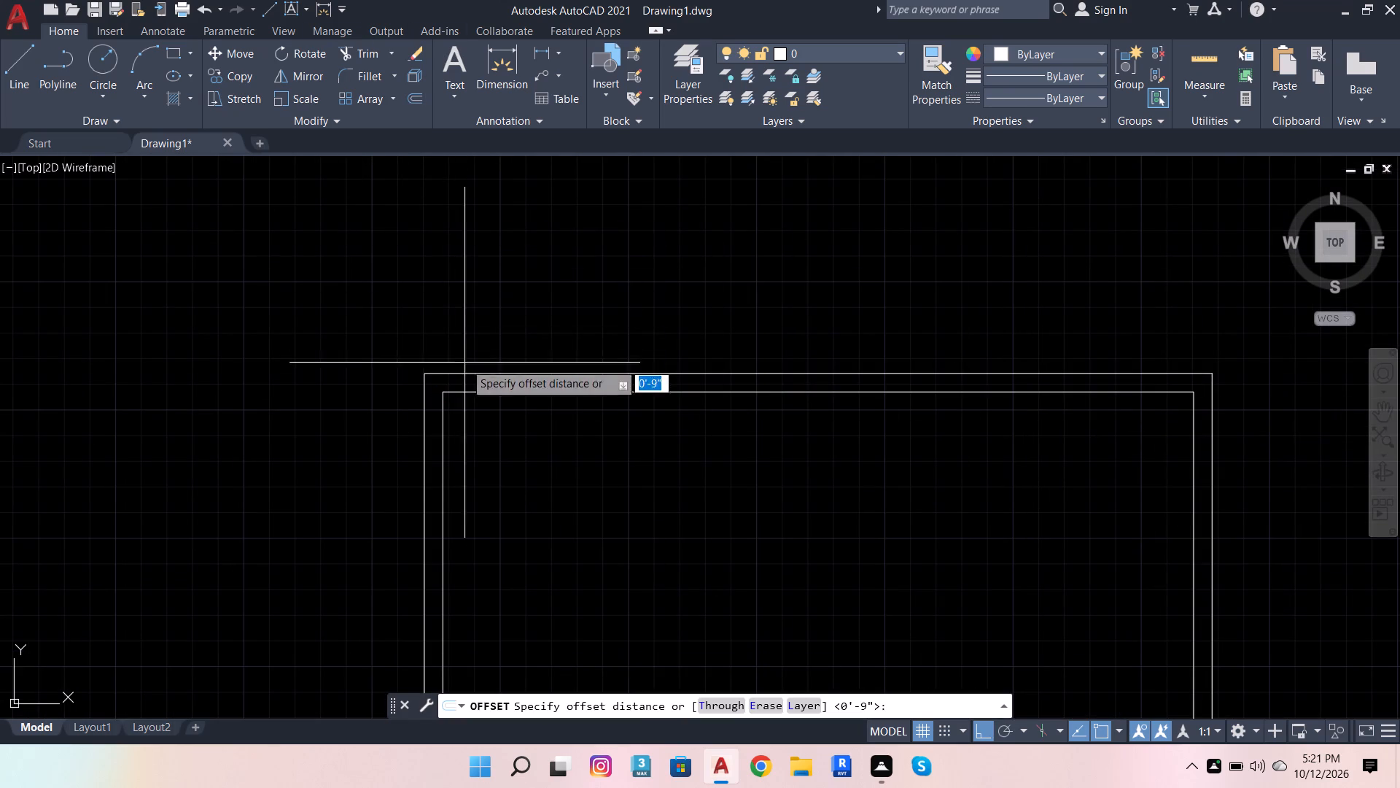
{"action": "left_click", "coordinate": [442, 391]}
{"action": "scroll", "coordinate": [563, 260], "scroll_direction": "down", "scroll_amount": 6}
{"action": "scroll", "coordinate": [579, 361], "scroll_direction": "up", "scroll_amount": 2}
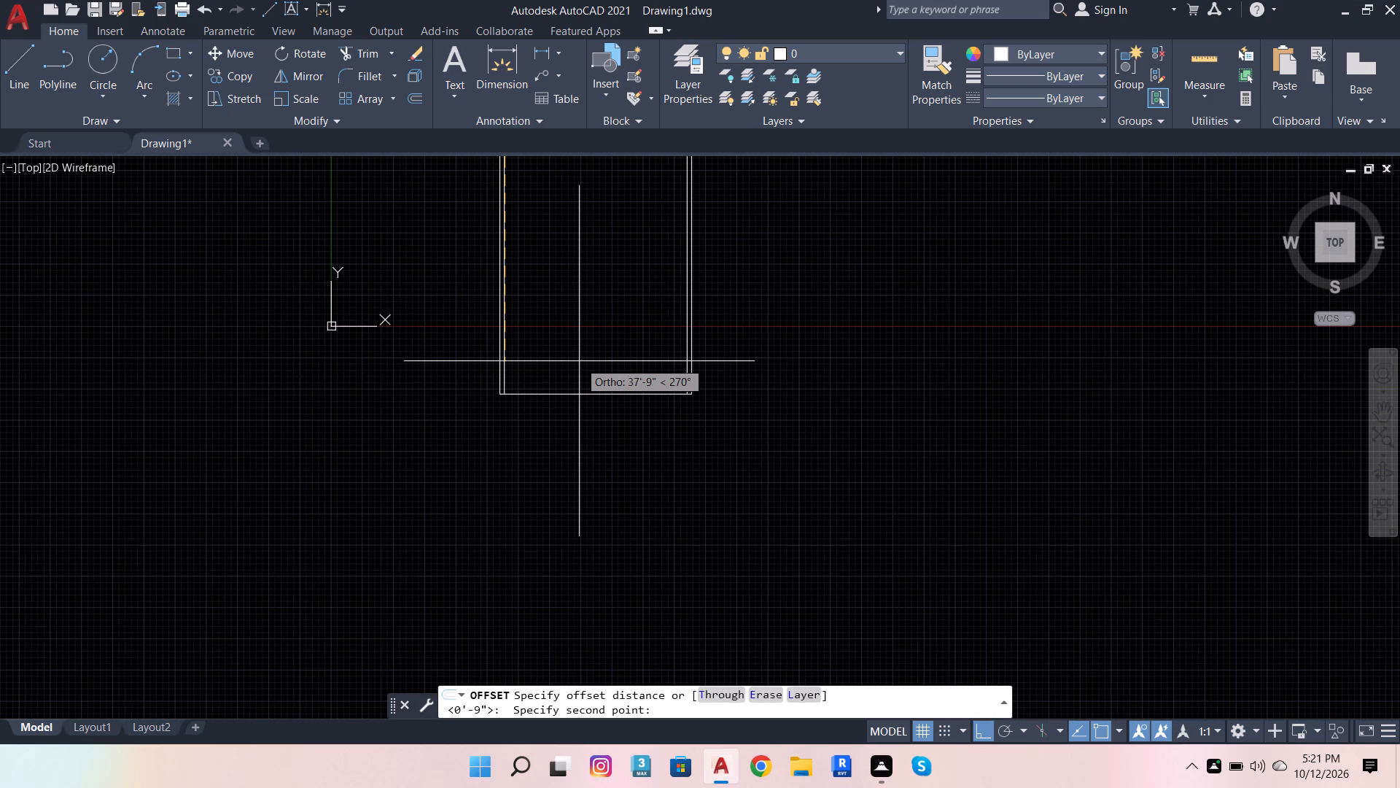
{"action": "type", "text": "13'"}
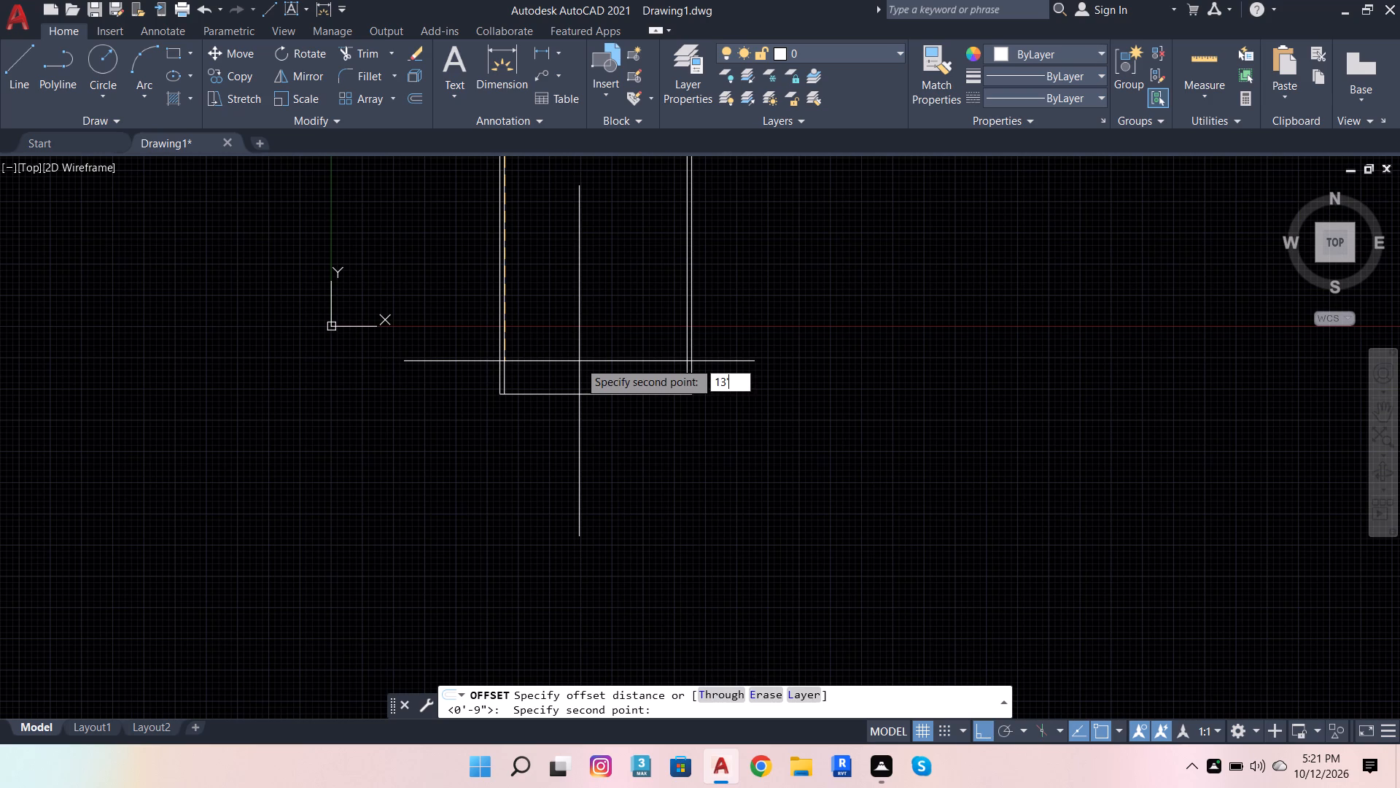
{"action": "key", "text": "Return"}
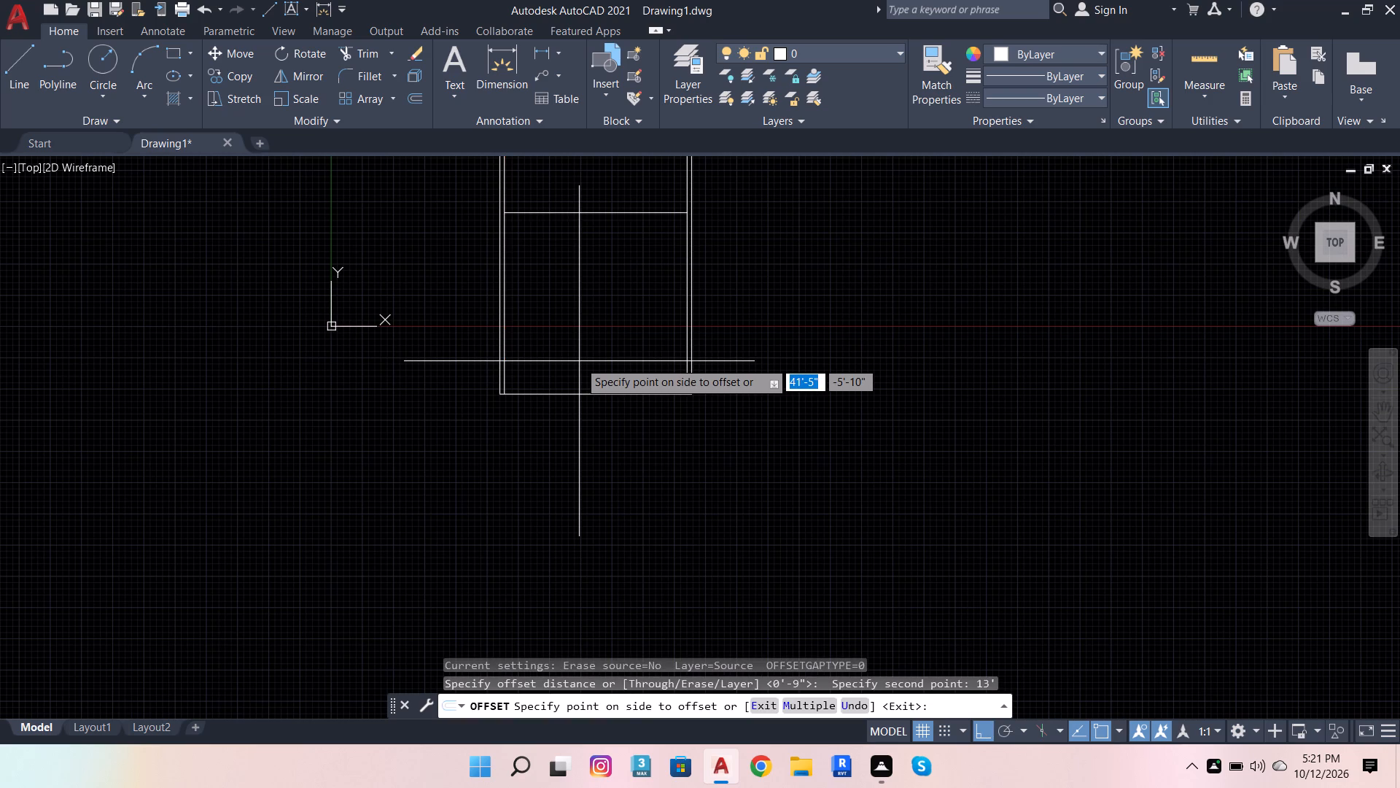
{"action": "left_click", "coordinate": [579, 361]}
{"action": "scroll", "coordinate": [634, 312], "scroll_direction": "down", "scroll_amount": 2}
{"action": "scroll", "coordinate": [642, 285], "scroll_direction": "up", "scroll_amount": 1}
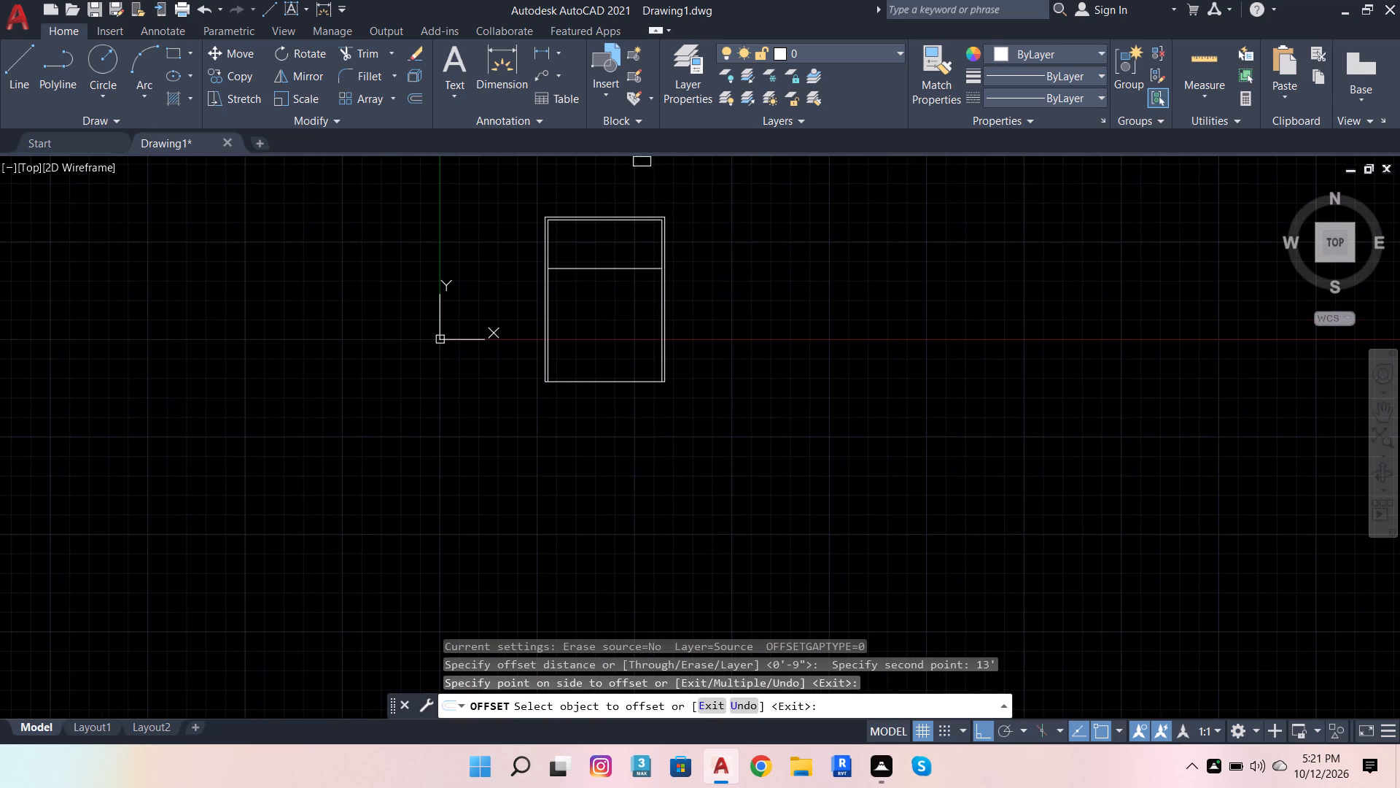
Offset the inner right wall line 11' to the left to place a vertical partition line.
{"action": "left_click", "coordinate": [416, 88]}
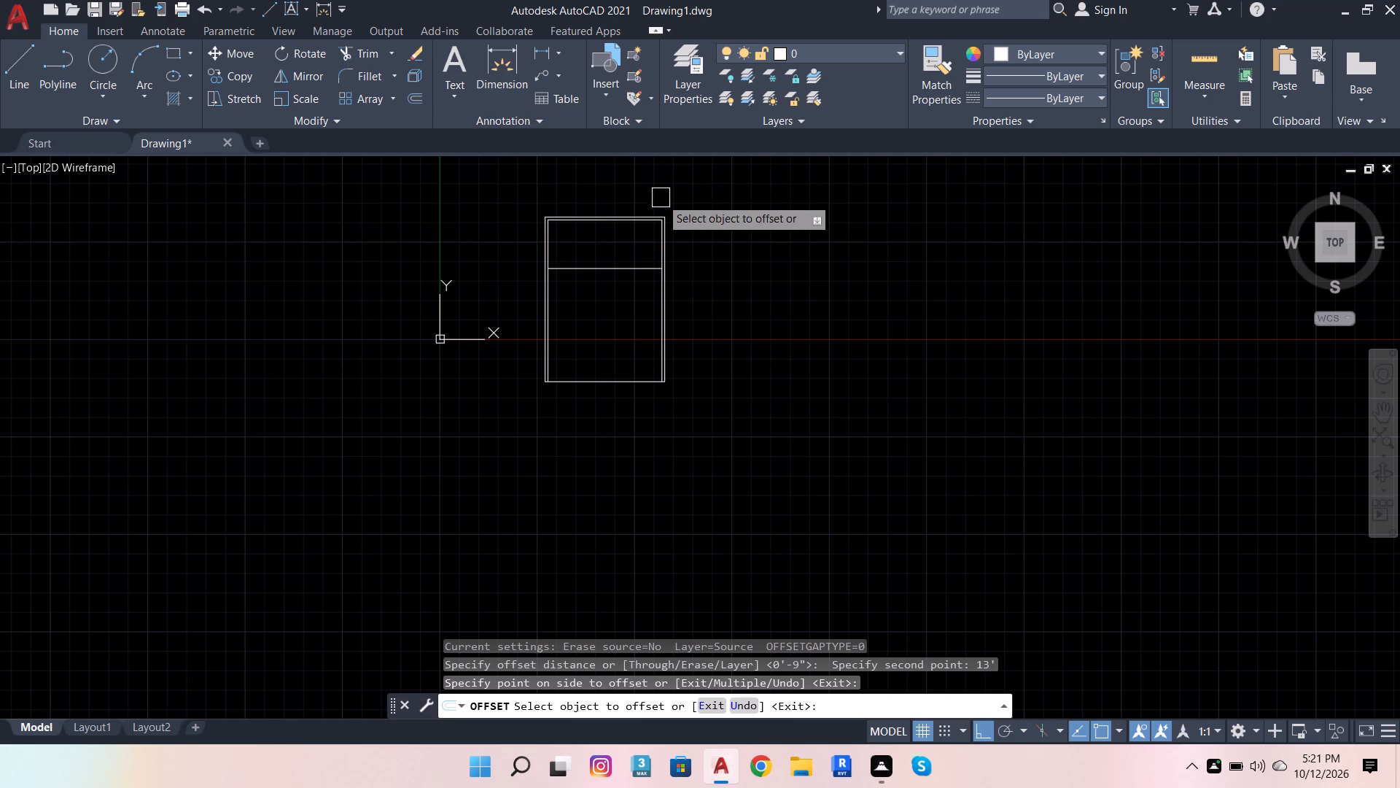
{"action": "scroll", "coordinate": [659, 205], "scroll_direction": "up", "scroll_amount": 1}
{"action": "left_click", "coordinate": [416, 98]}
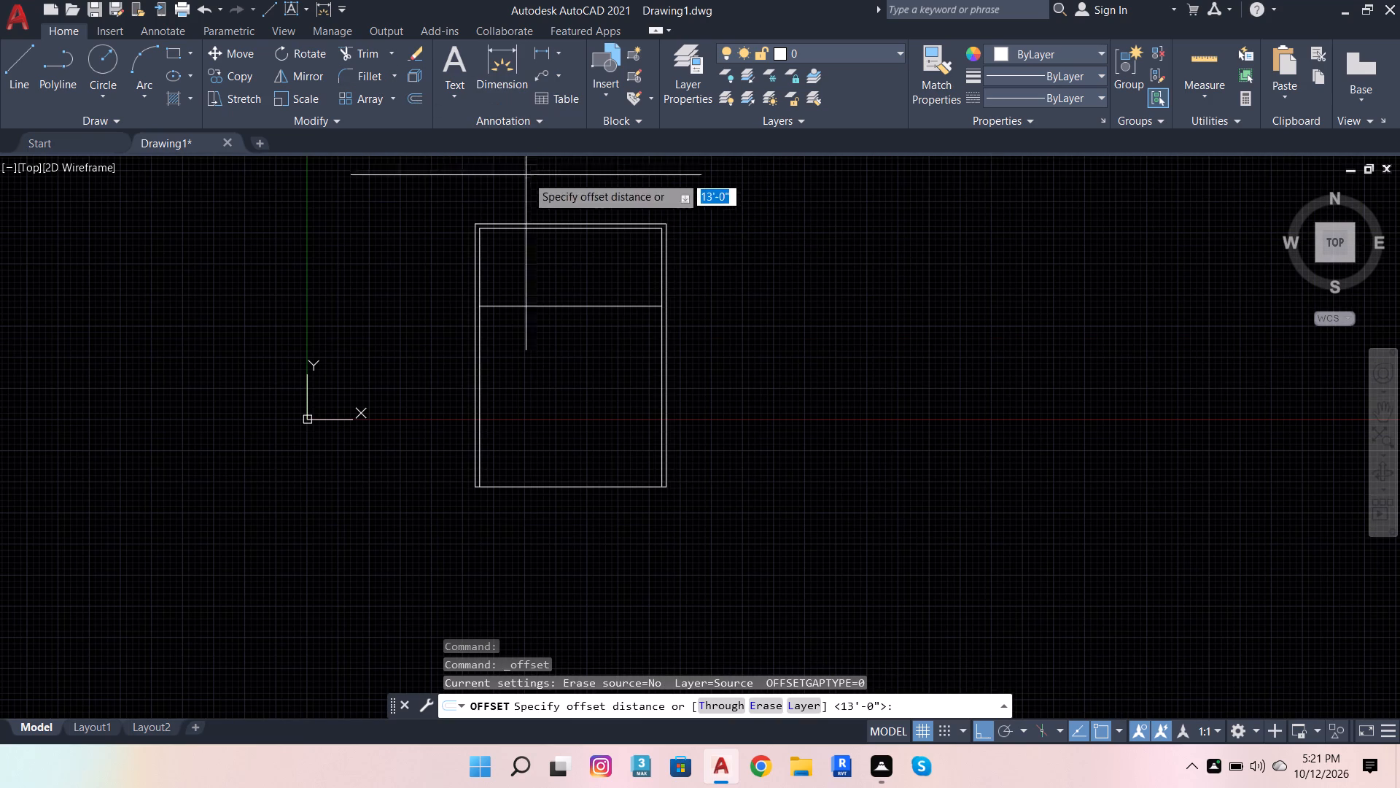
{"action": "left_click", "coordinate": [666, 227]}
{"action": "scroll", "coordinate": [555, 241], "scroll_direction": "up", "scroll_amount": 3}
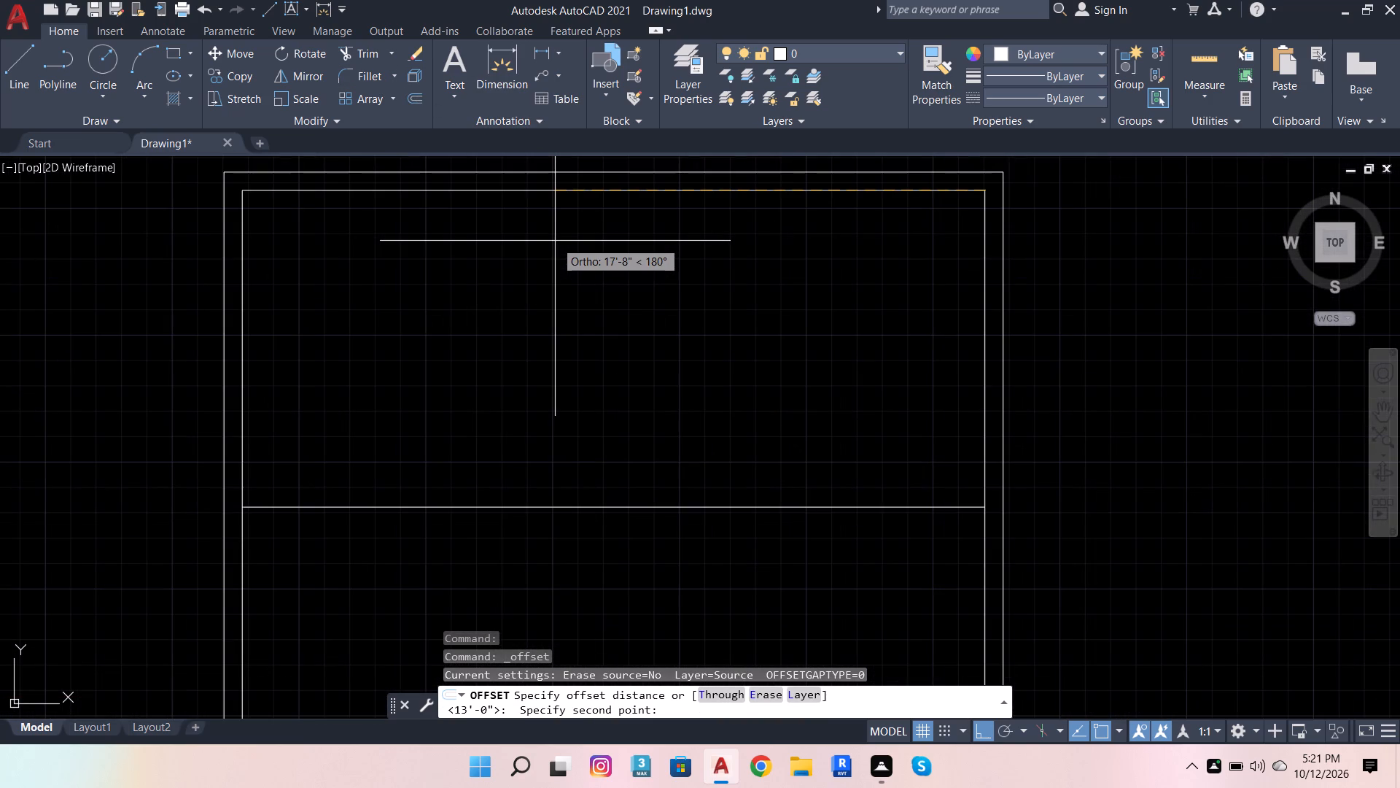
{"action": "key", "text": "1"}
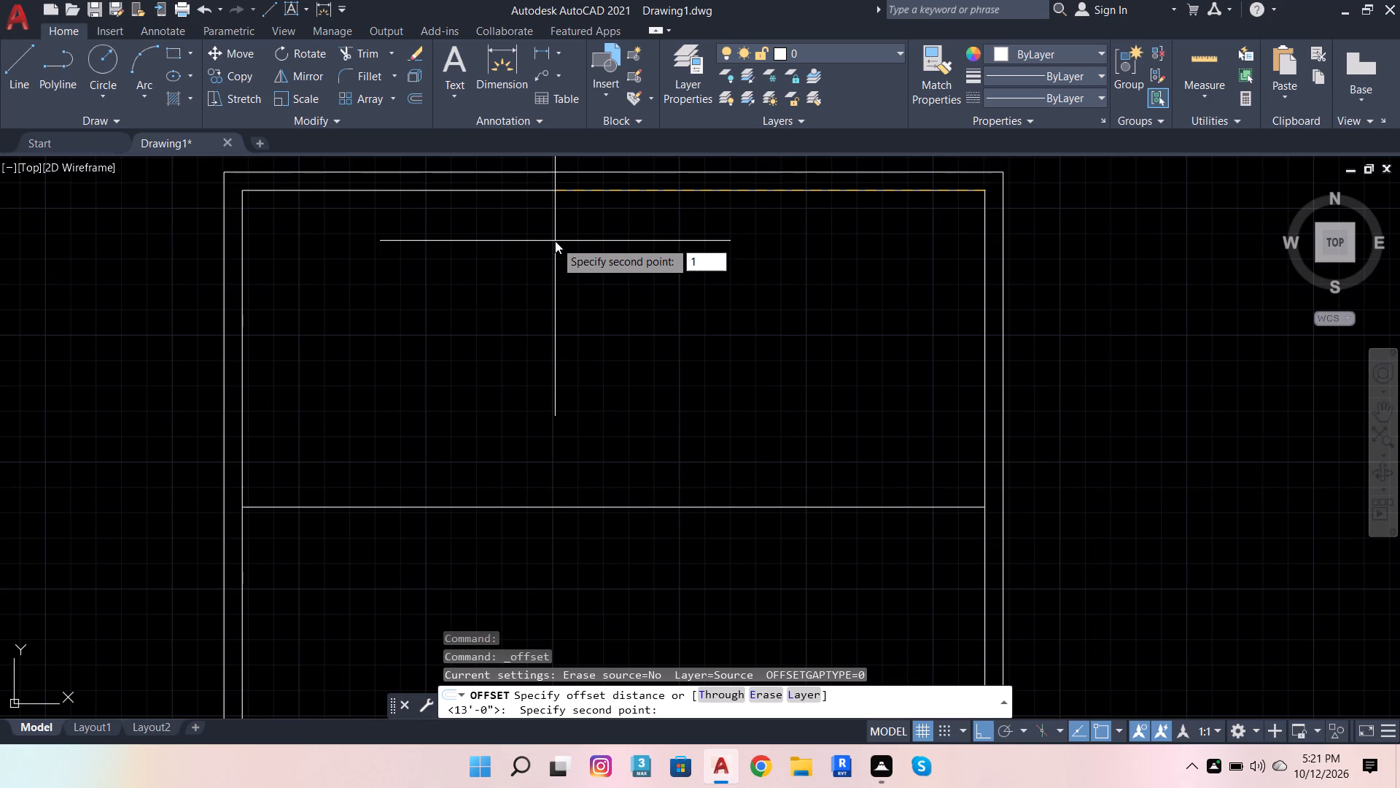
{"action": "key", "text": "1"}
{"action": "key", "text": "apostrophe"}
{"action": "key", "text": "Return"}
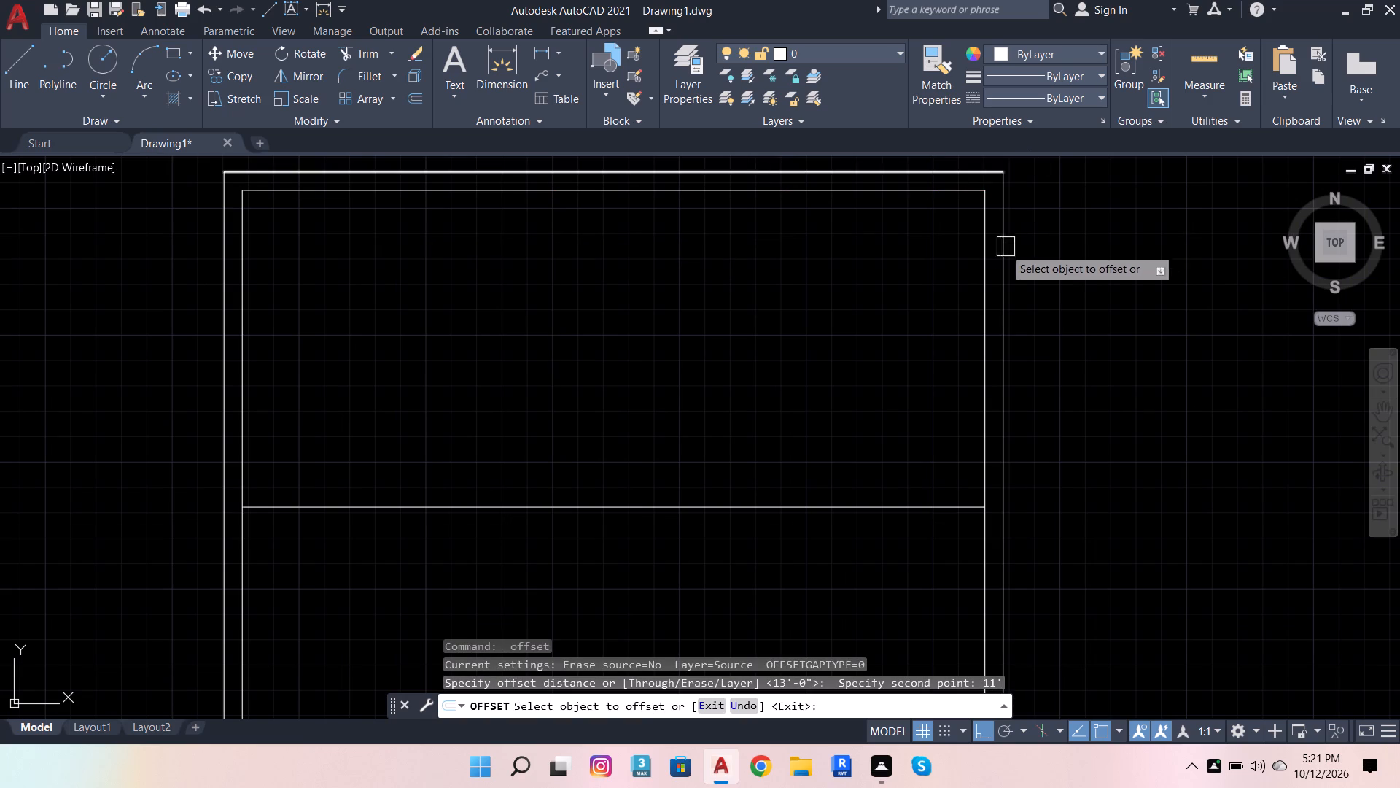
{"action": "left_click", "coordinate": [981, 266]}
{"action": "left_click", "coordinate": [798, 289]}
{"action": "scroll", "coordinate": [874, 309], "scroll_direction": "down", "scroll_amount": 1}
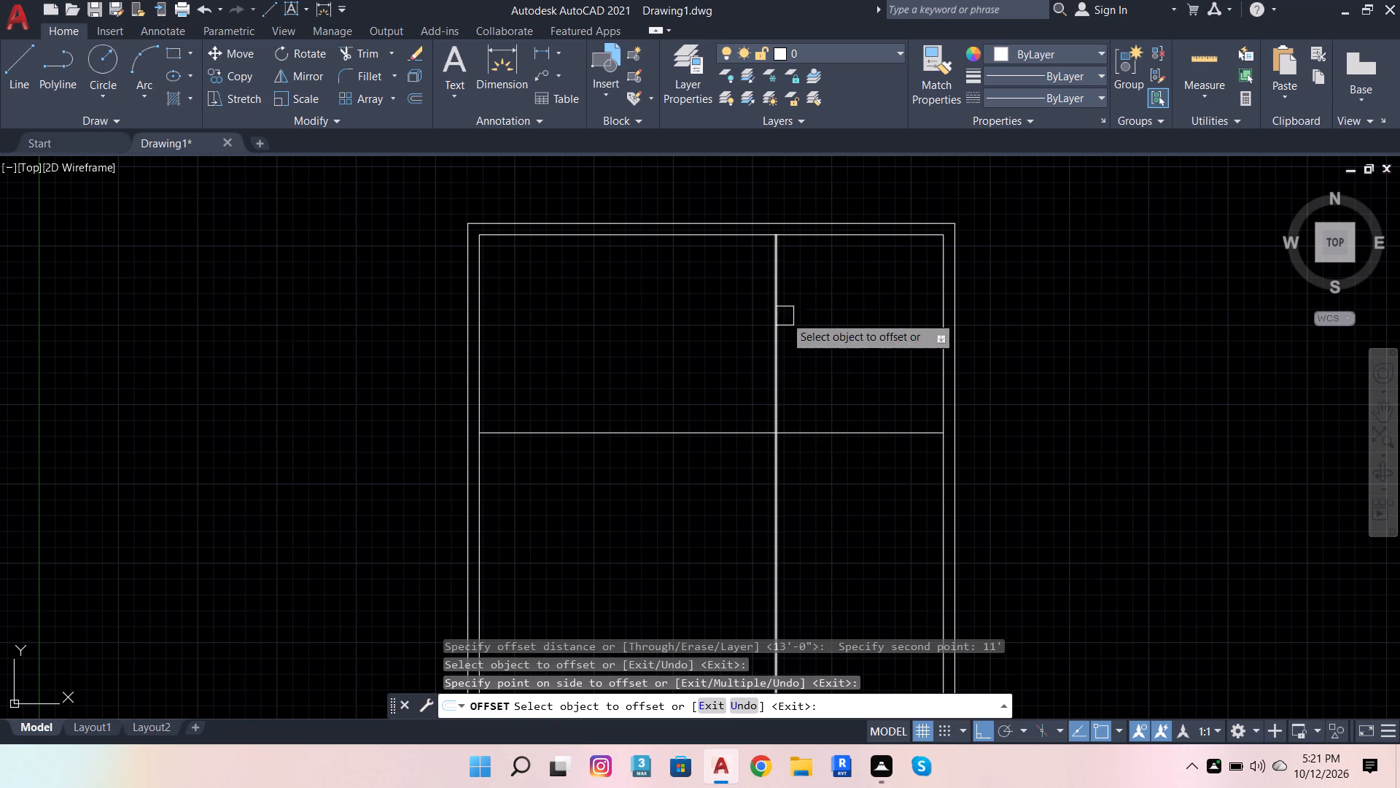
Offset the vertical partition line 4.5" to the left and the horizontal partition line 4.5" downward.
{"action": "left_click", "coordinate": [410, 90]}
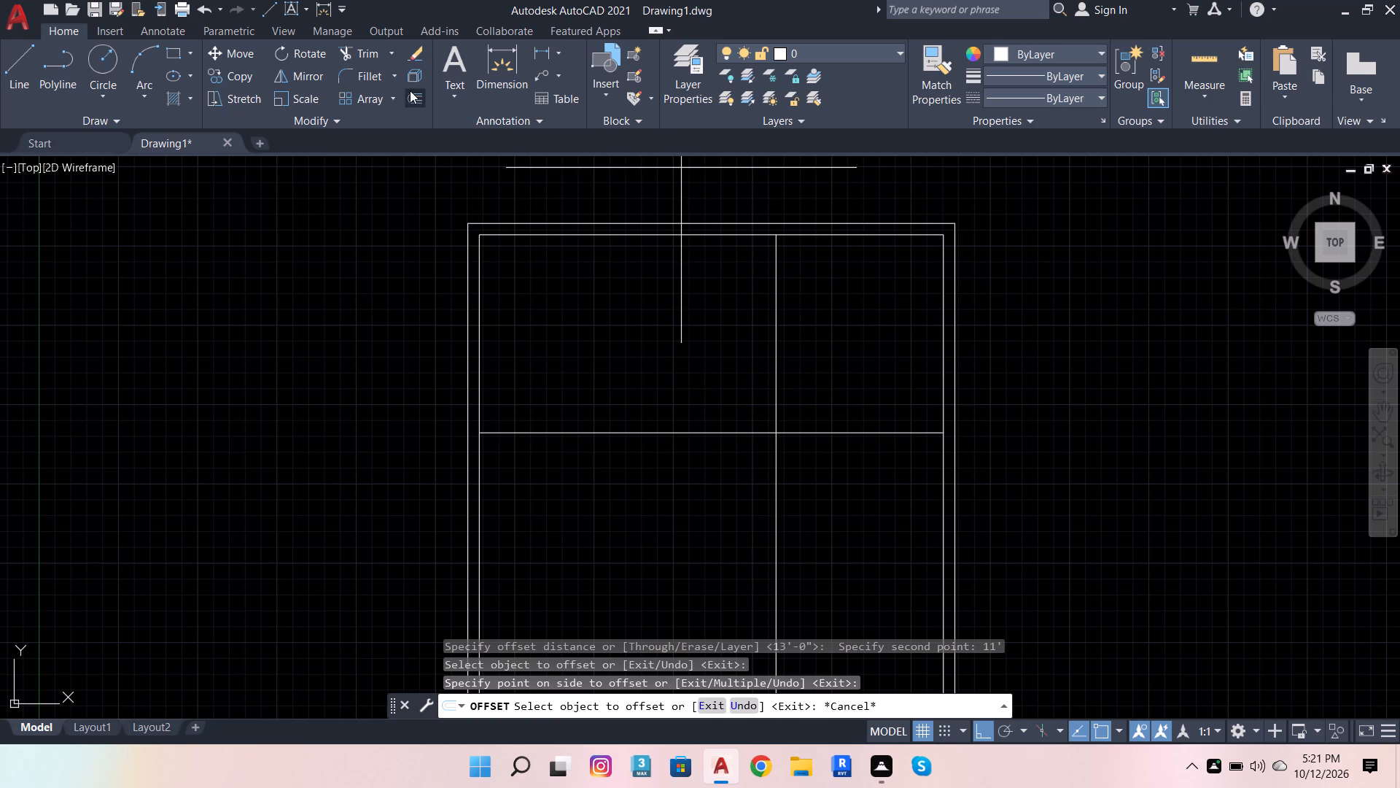
{"action": "left_click", "coordinate": [776, 233]}
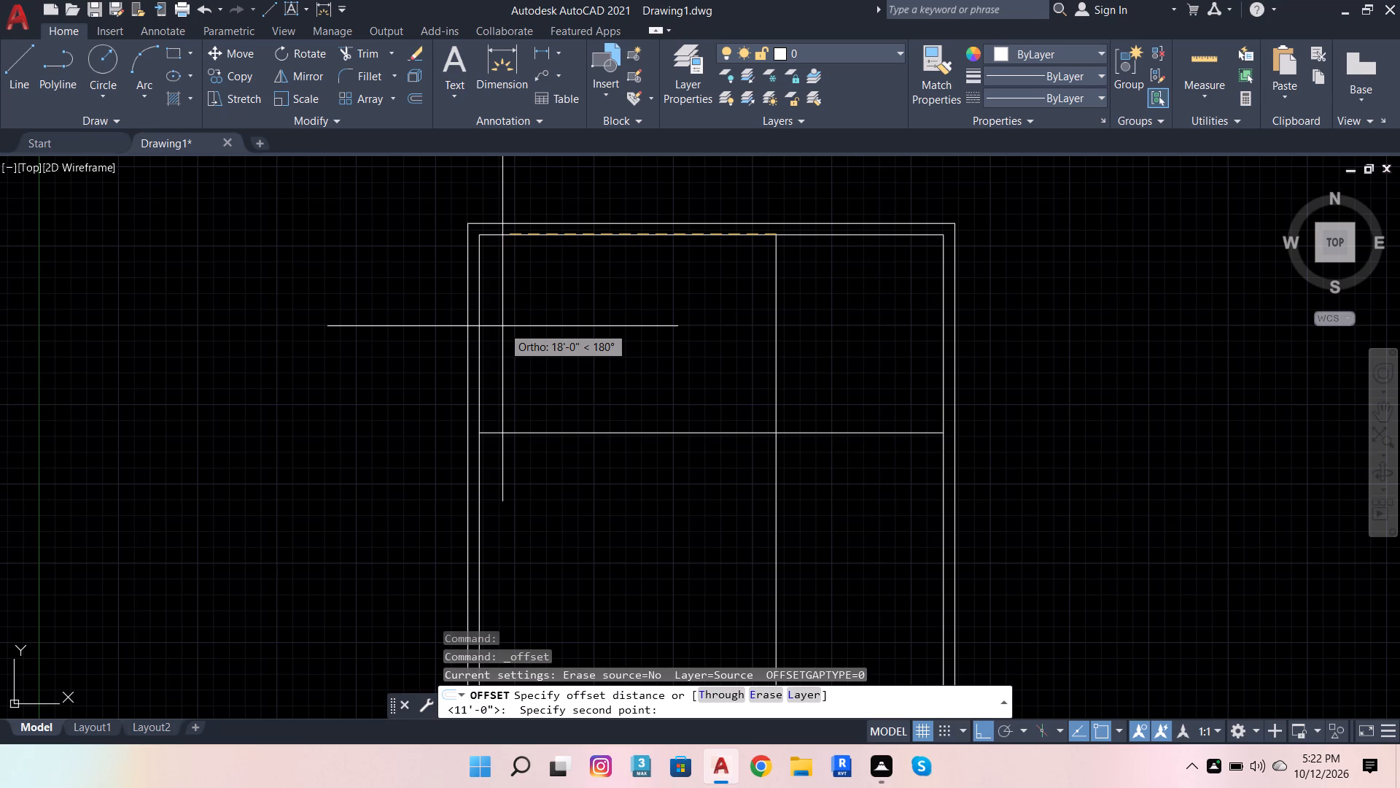
{"action": "type", "text": "4.5"}
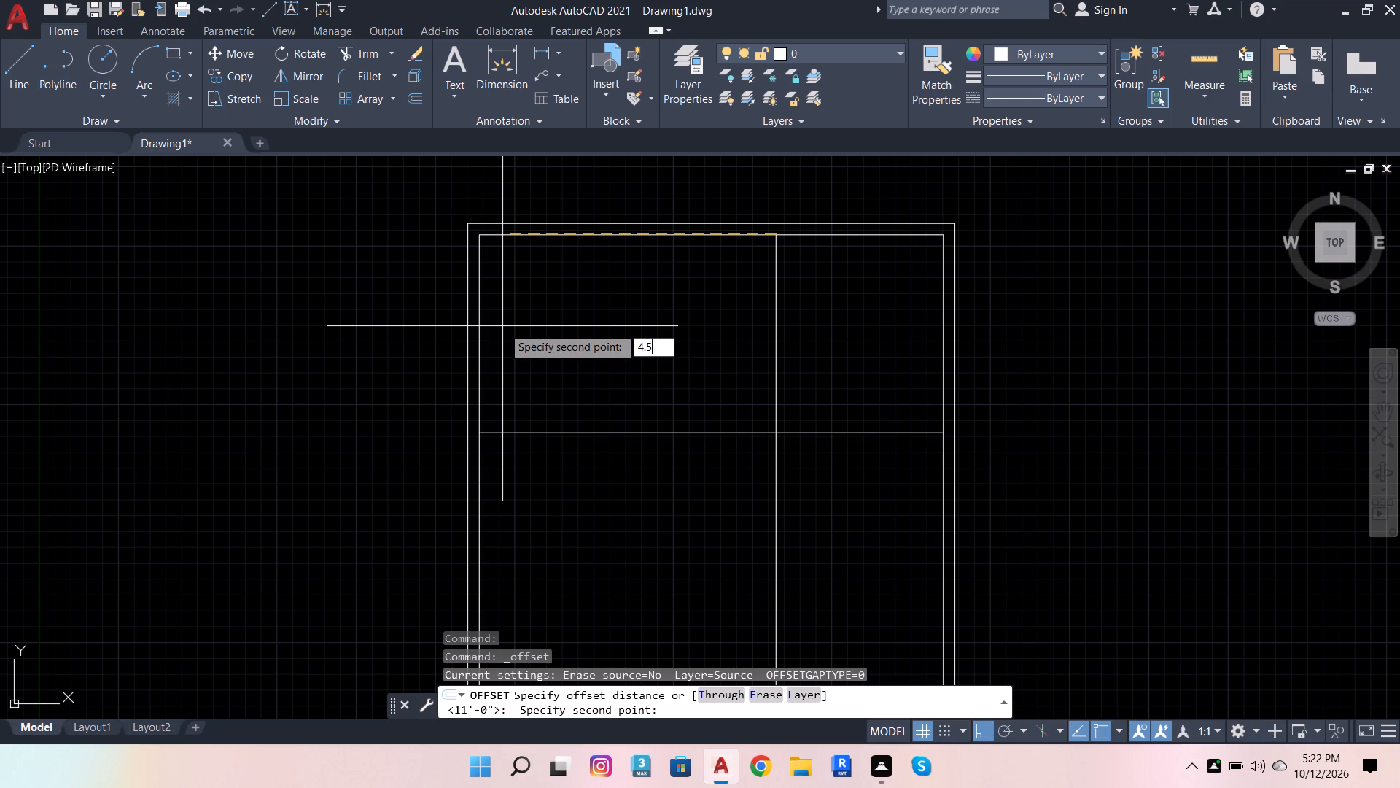
{"action": "key", "text": "Return"}
{"action": "left_click", "coordinate": [779, 327]}
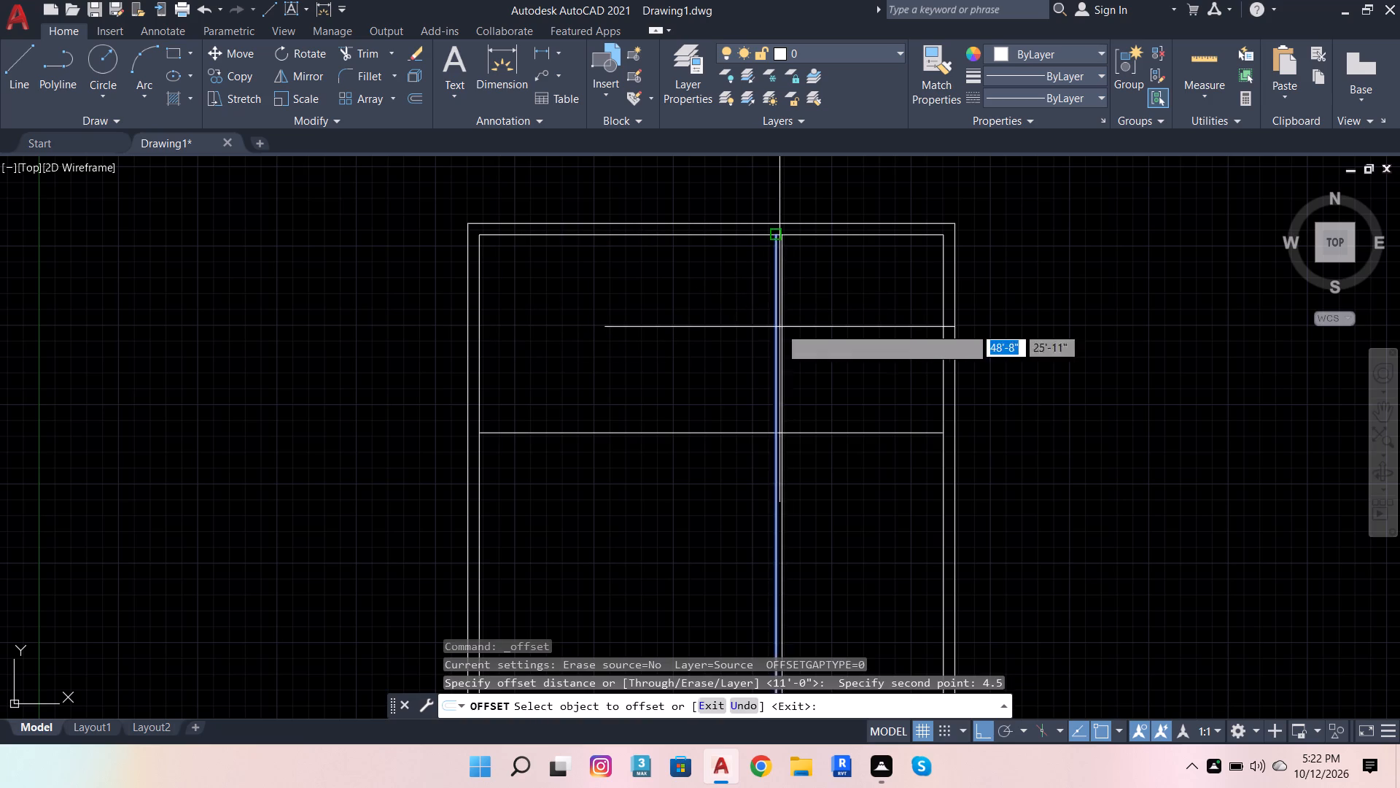
{"action": "left_click", "coordinate": [644, 362]}
{"action": "left_click", "coordinate": [883, 420]}
{"action": "left_click", "coordinate": [847, 498]}
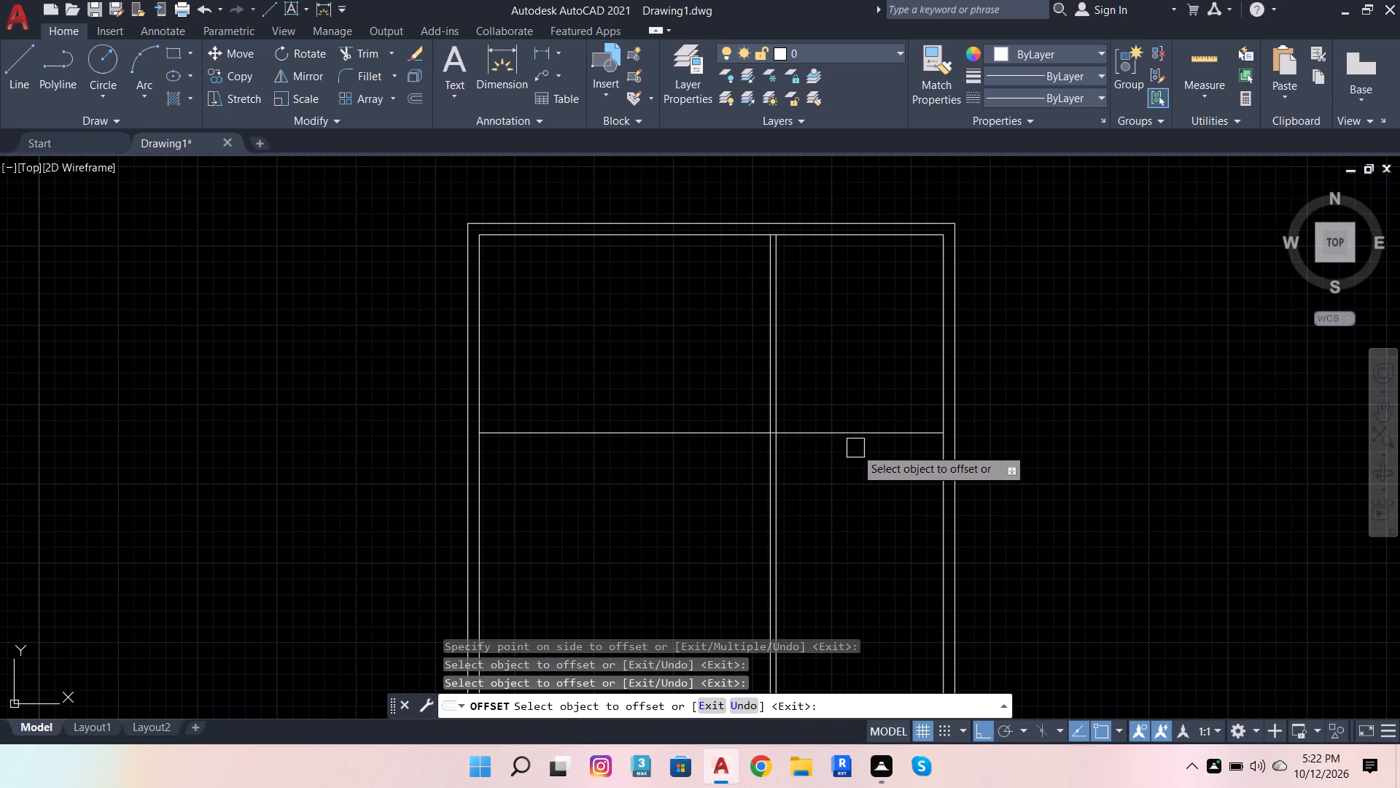
{"action": "left_click", "coordinate": [868, 436]}
{"action": "left_click", "coordinate": [835, 491]}
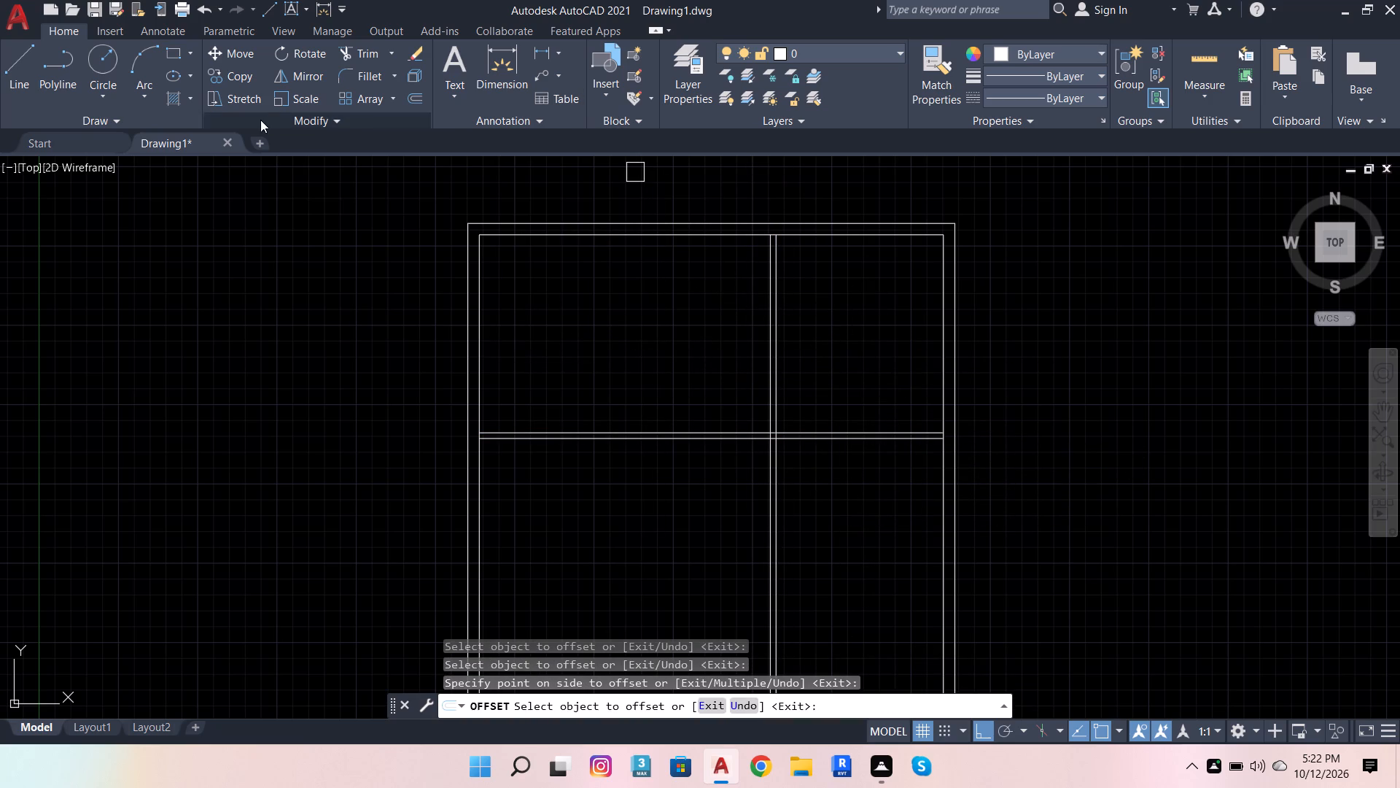
Offset the left line of the vertical partition 5' further to the left.
{"action": "left_click", "coordinate": [423, 99]}
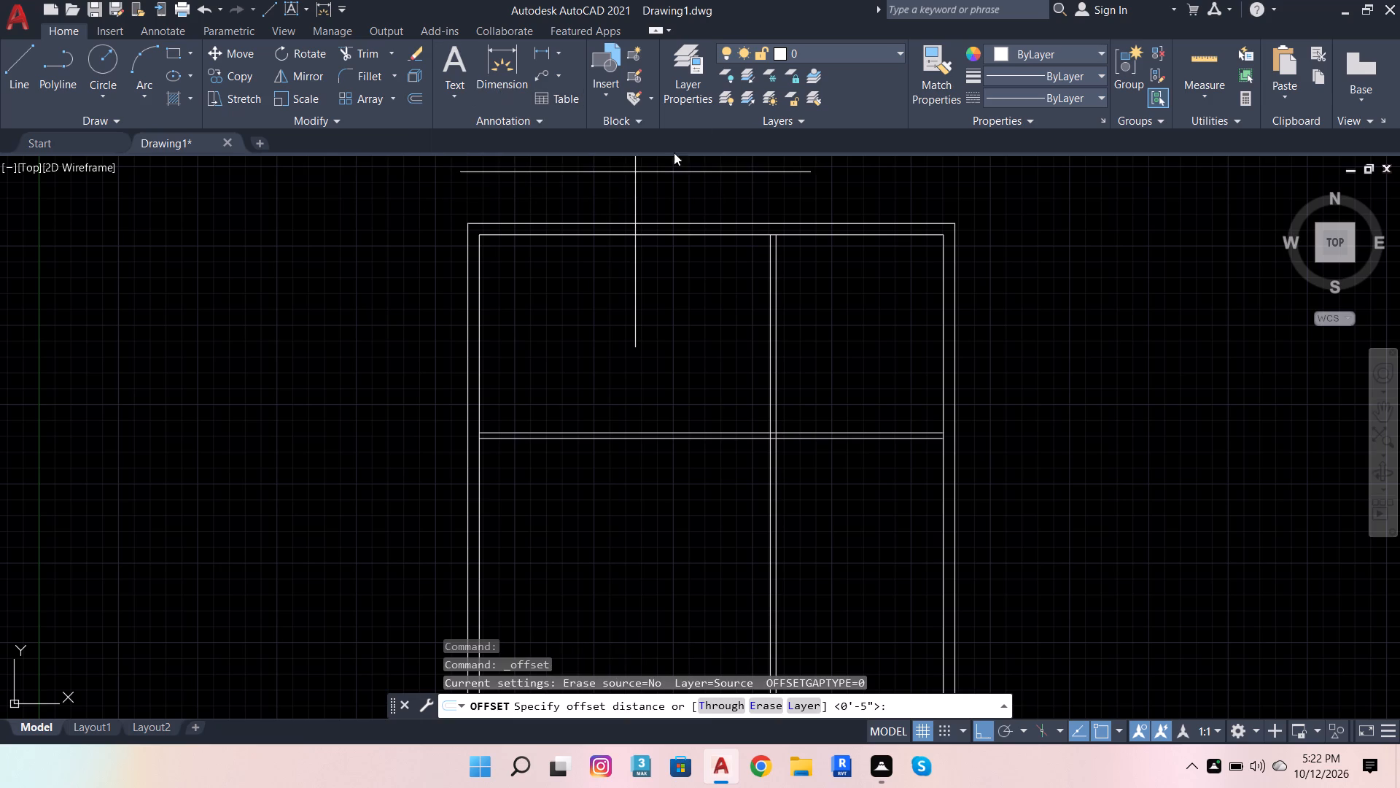
{"action": "left_click", "coordinate": [773, 233]}
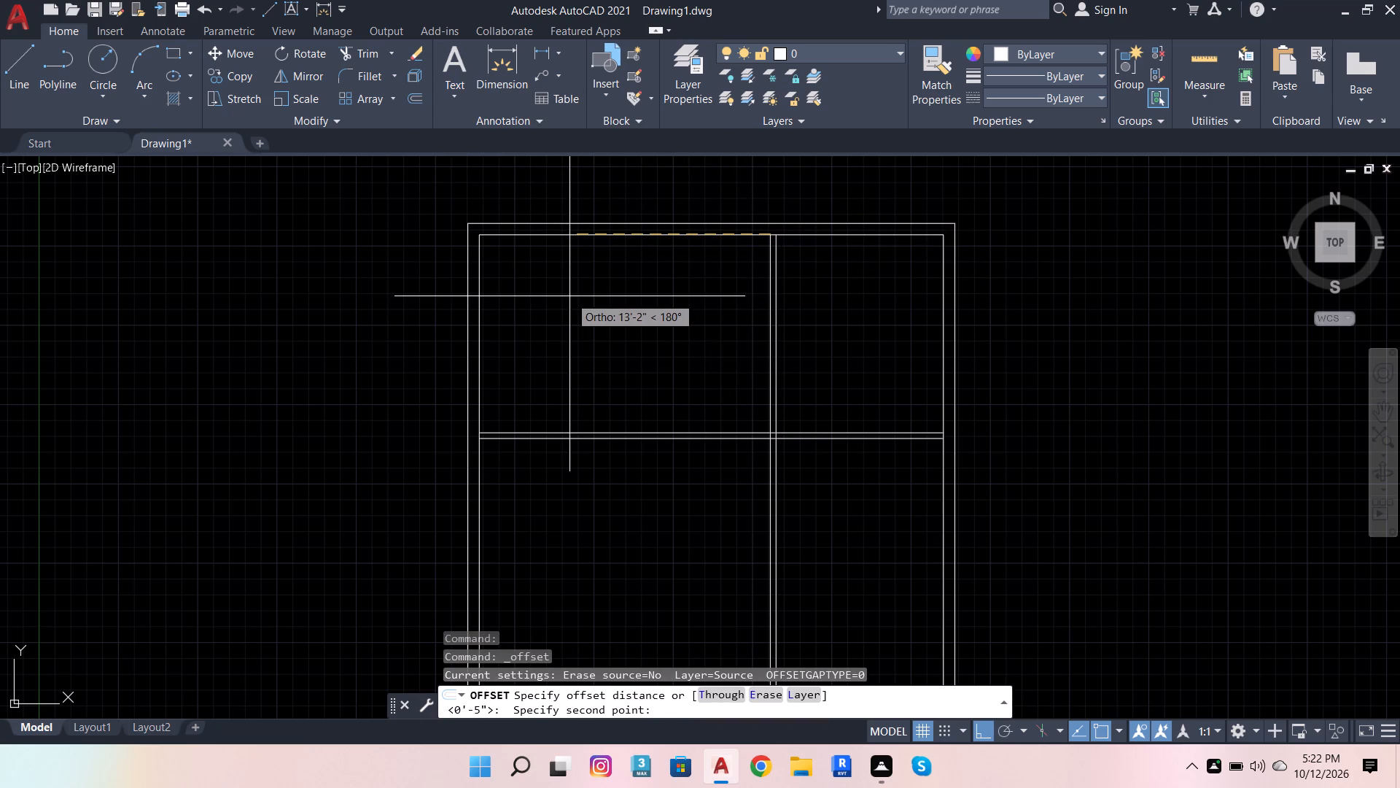
{"action": "type", "text": "5'"}
{"action": "key", "text": "Return"}
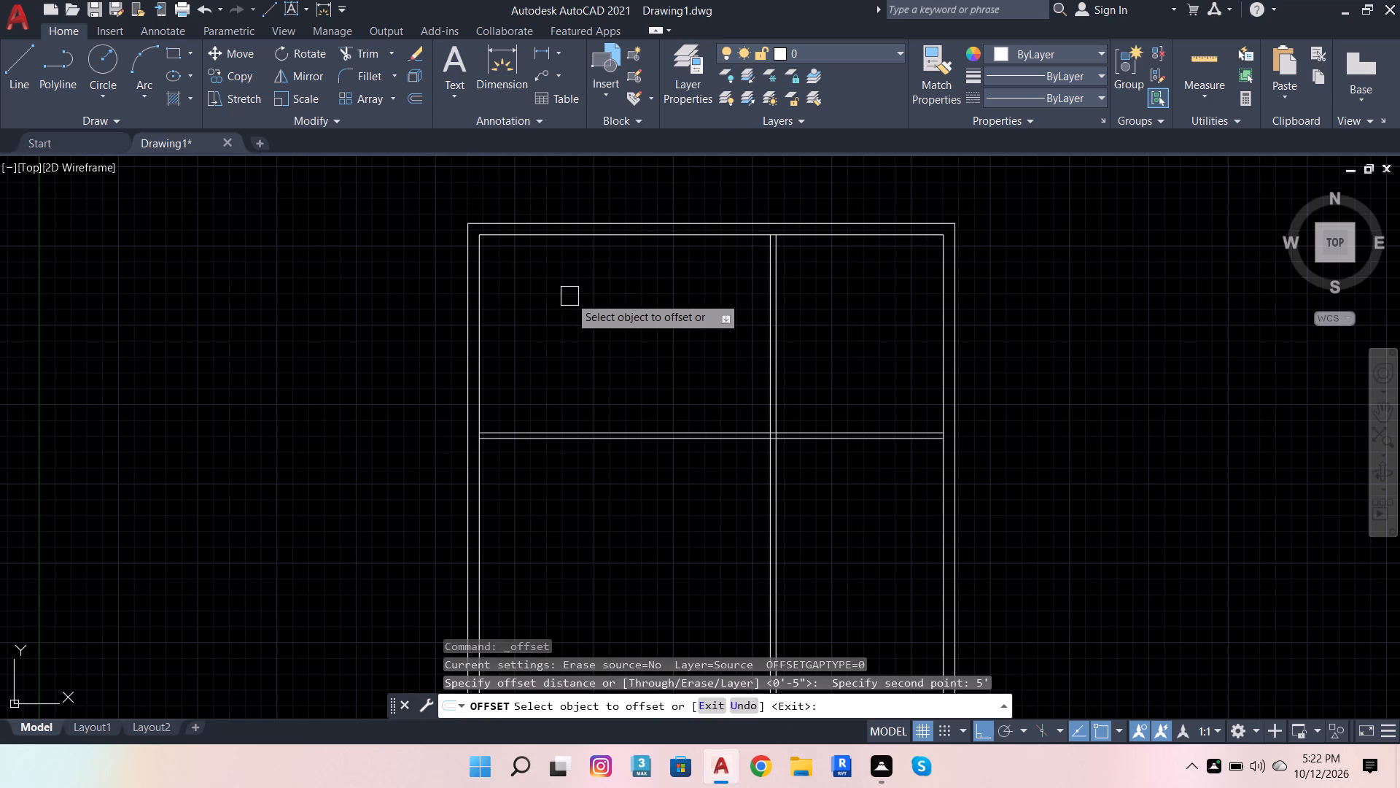
{"action": "left_click", "coordinate": [763, 271]}
{"action": "left_click", "coordinate": [572, 318]}
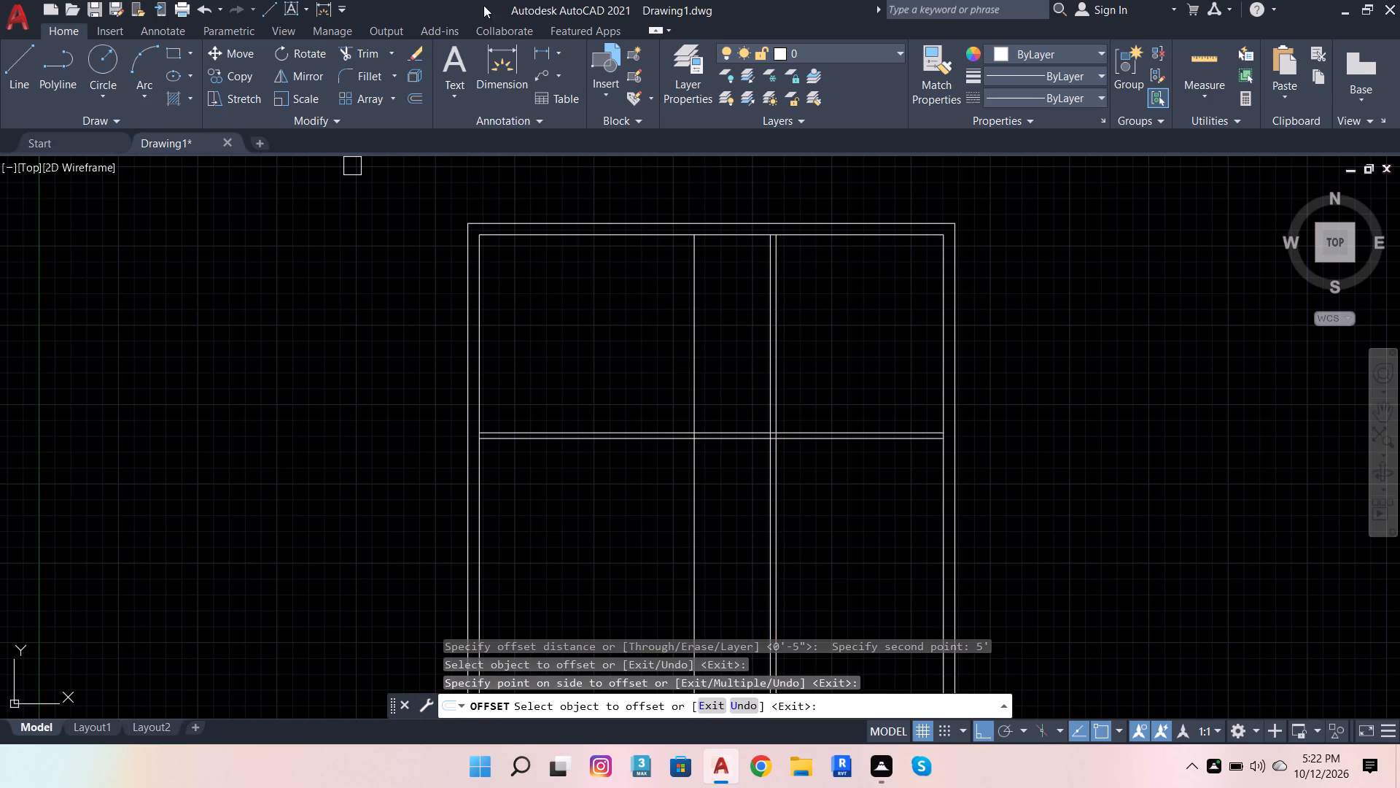
Offset the leftmost vertical partition line 4.5" to the left to give the second vertical partition its thickness.
{"action": "left_click", "coordinate": [418, 97]}
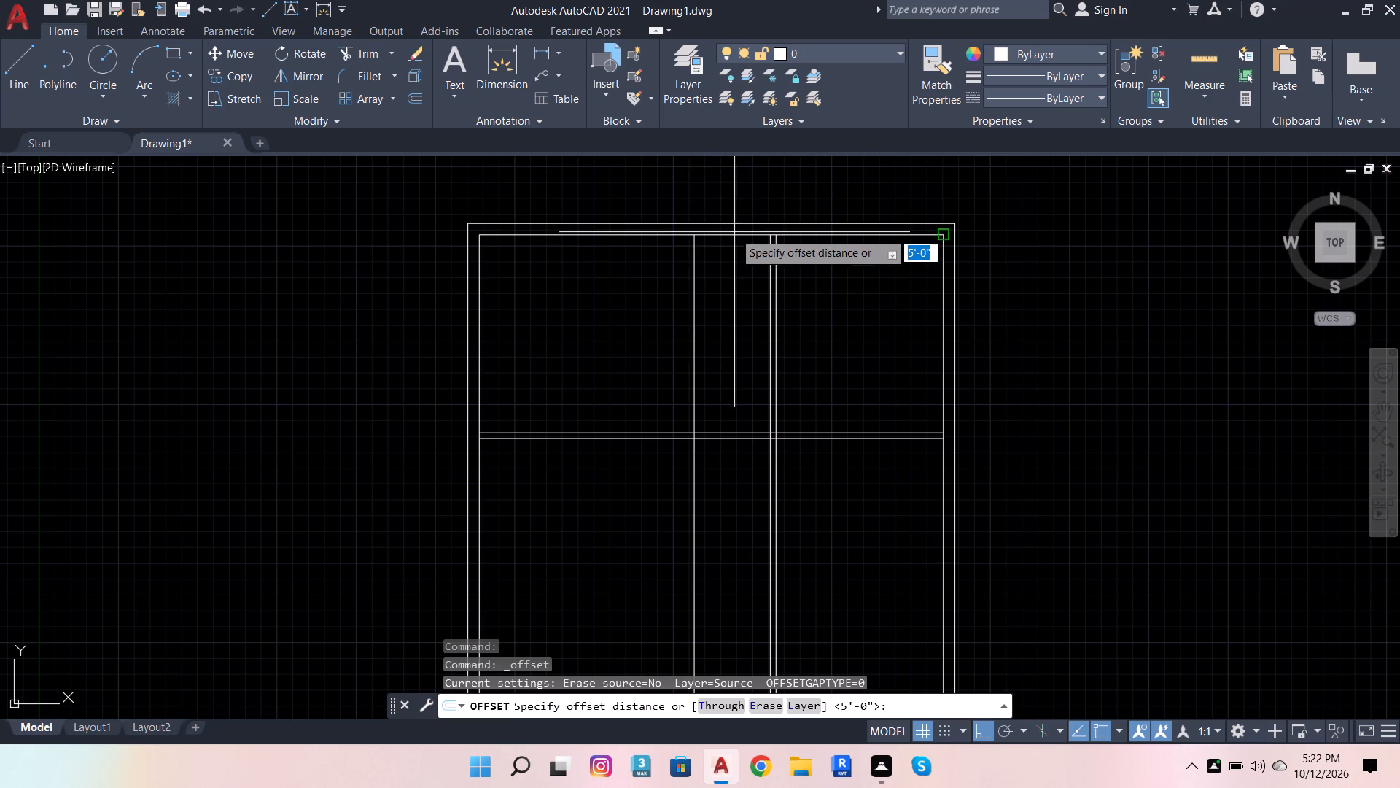
{"action": "left_click", "coordinate": [691, 234]}
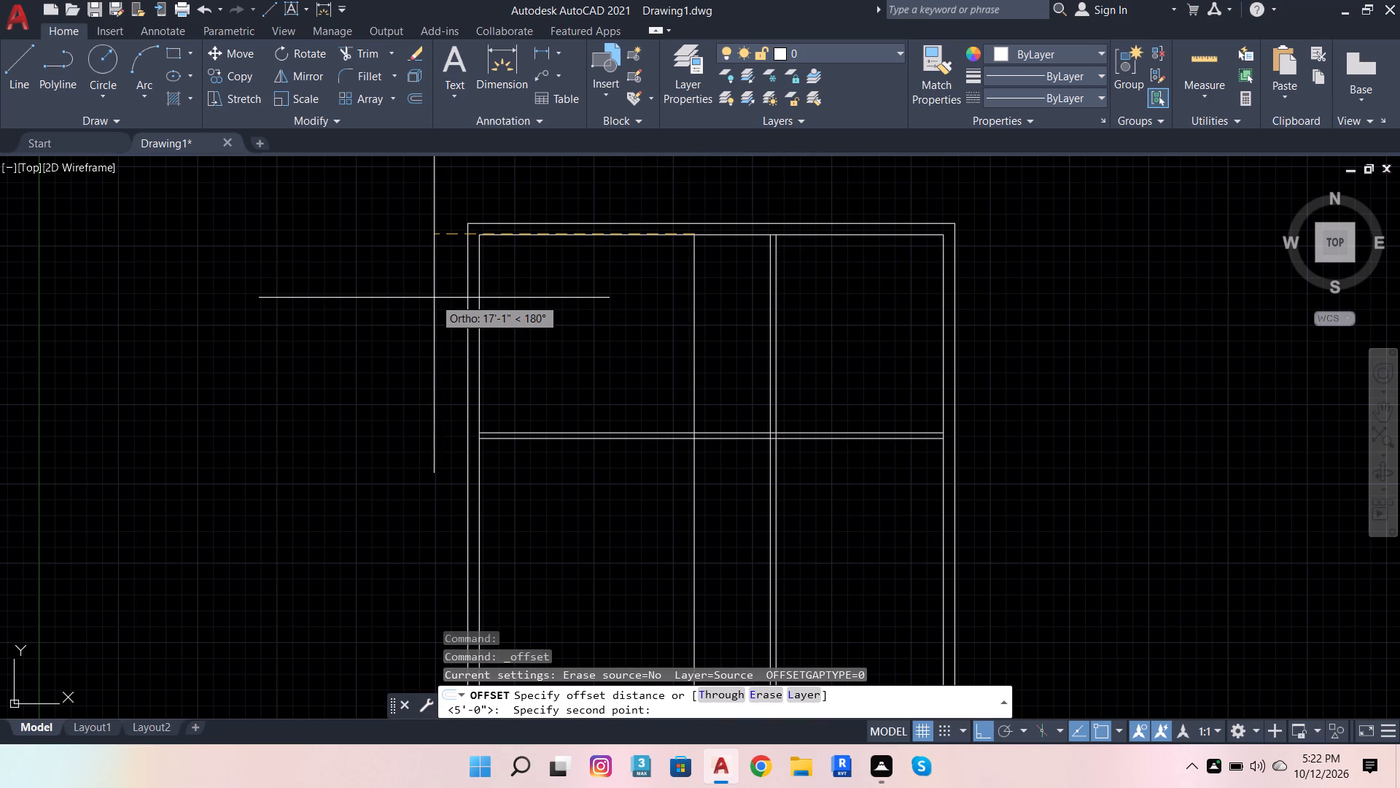
{"action": "type", "text": "4.5"}
{"action": "key", "text": "Return"}
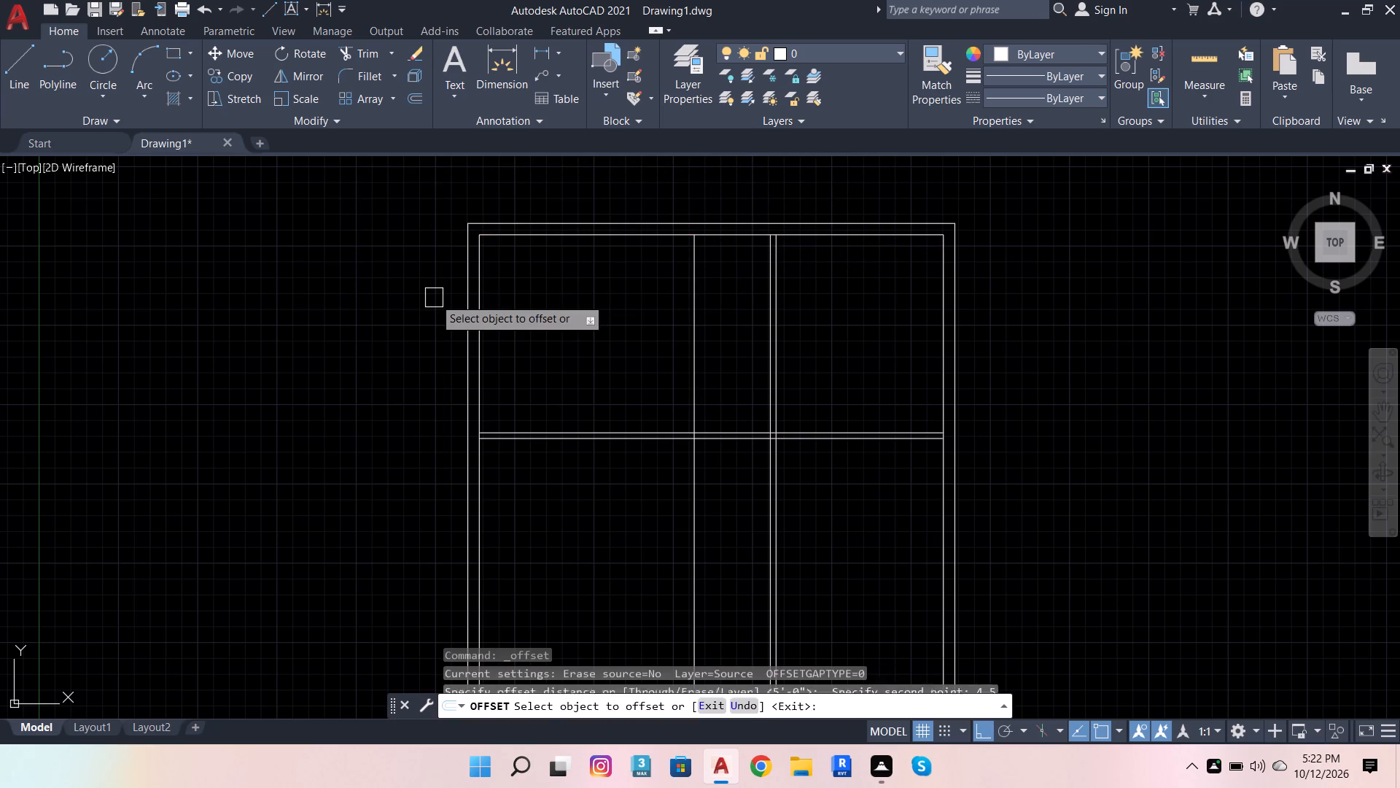
{"action": "left_click", "coordinate": [685, 336]}
{"action": "left_click", "coordinate": [522, 371]}
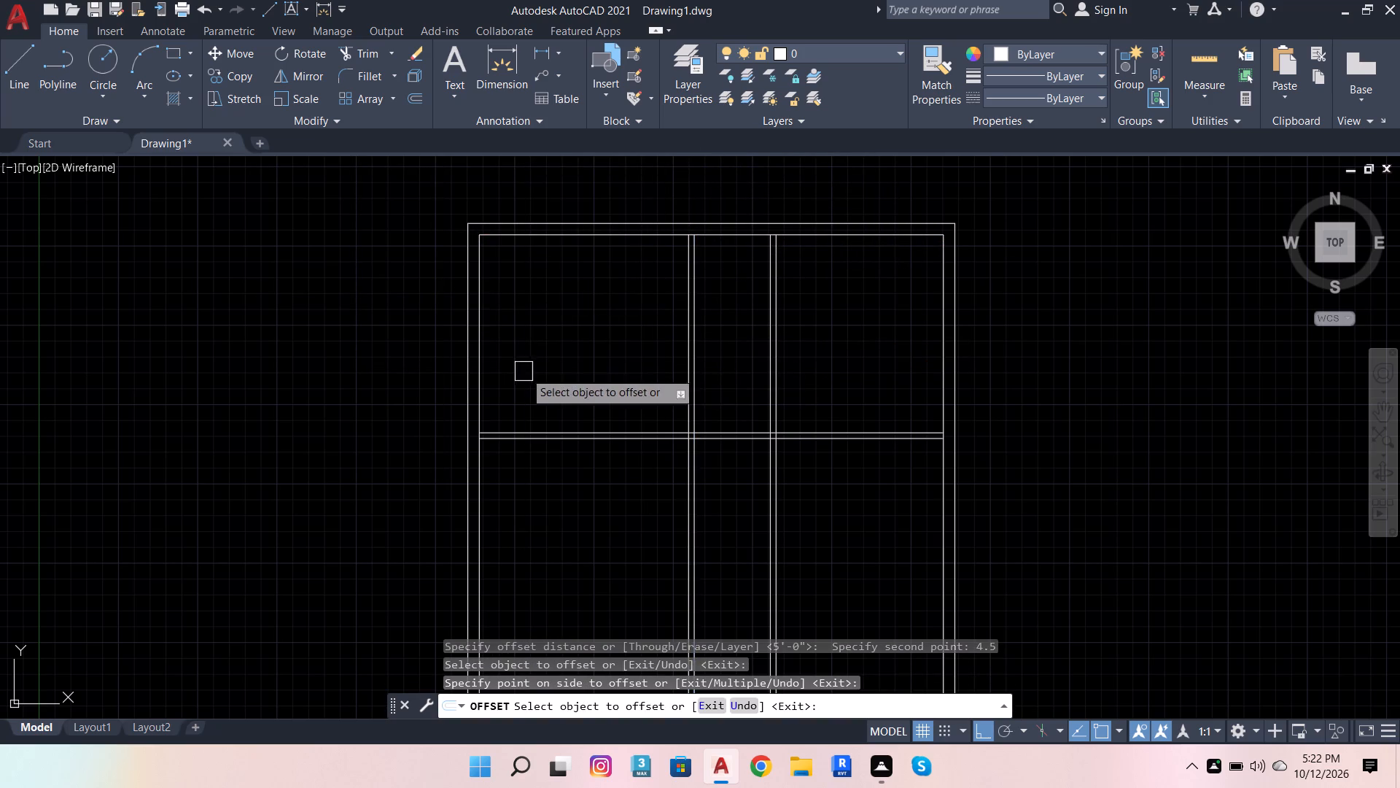
Trim the inner top wall line between the paired lines of both vertical partitions where they meet the wall.
{"action": "left_click", "coordinate": [357, 54]}
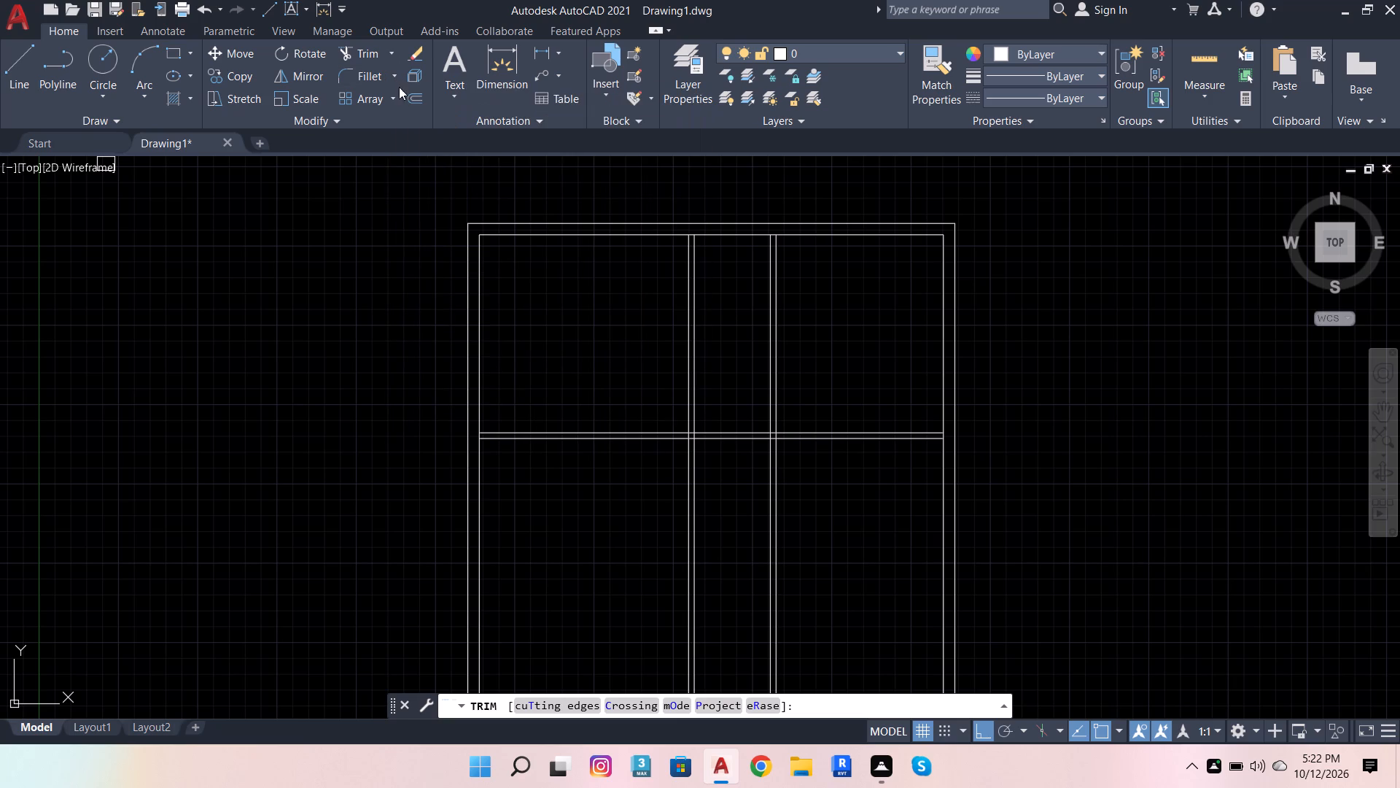
{"action": "scroll", "coordinate": [742, 245], "scroll_direction": "up", "scroll_amount": 2}
{"action": "scroll", "coordinate": [820, 185], "scroll_direction": "up", "scroll_amount": 5}
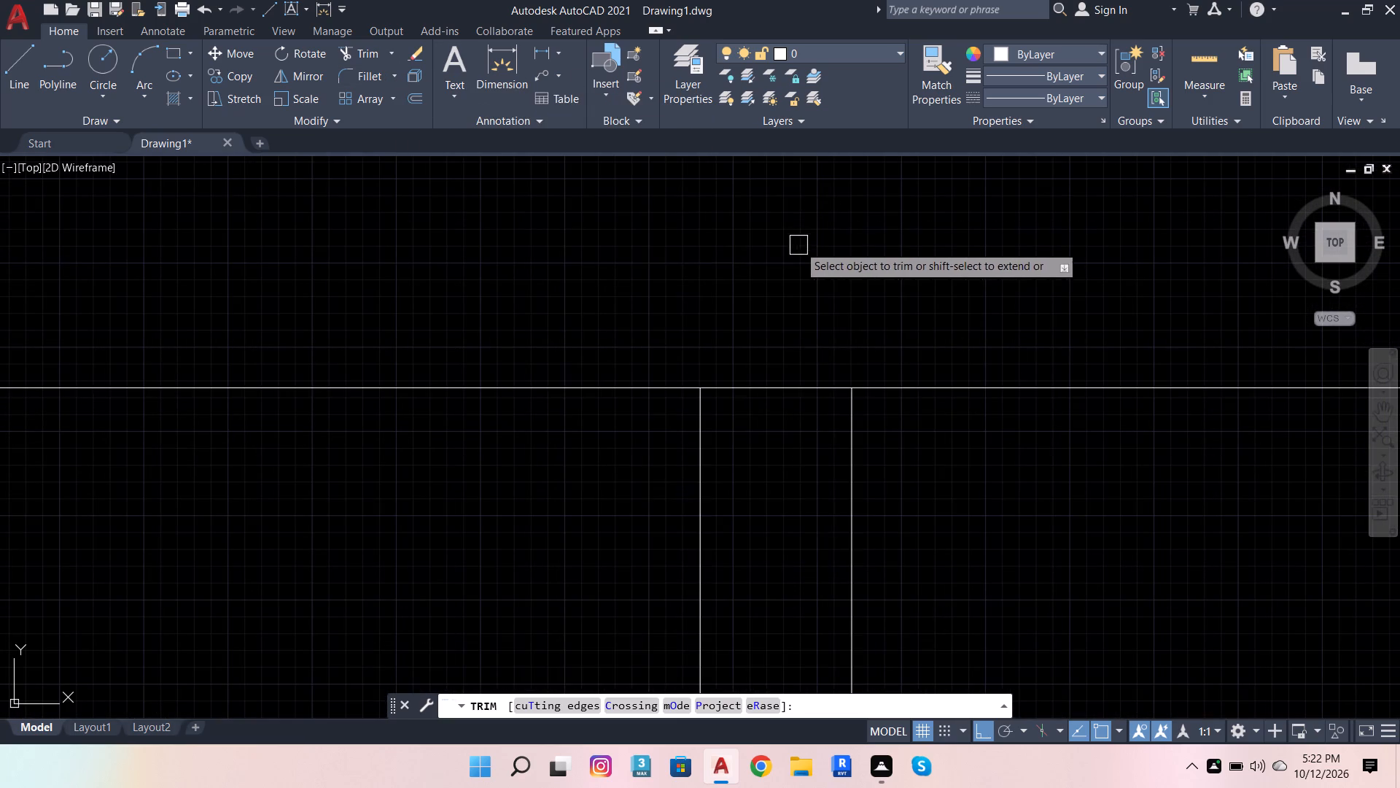
{"action": "left_click_drag", "start_coordinate": [798, 247], "coordinate": [837, 469]}
{"action": "scroll", "coordinate": [949, 273], "scroll_direction": "down", "scroll_amount": 6}
{"action": "scroll", "coordinate": [820, 259], "scroll_direction": "up", "scroll_amount": 2}
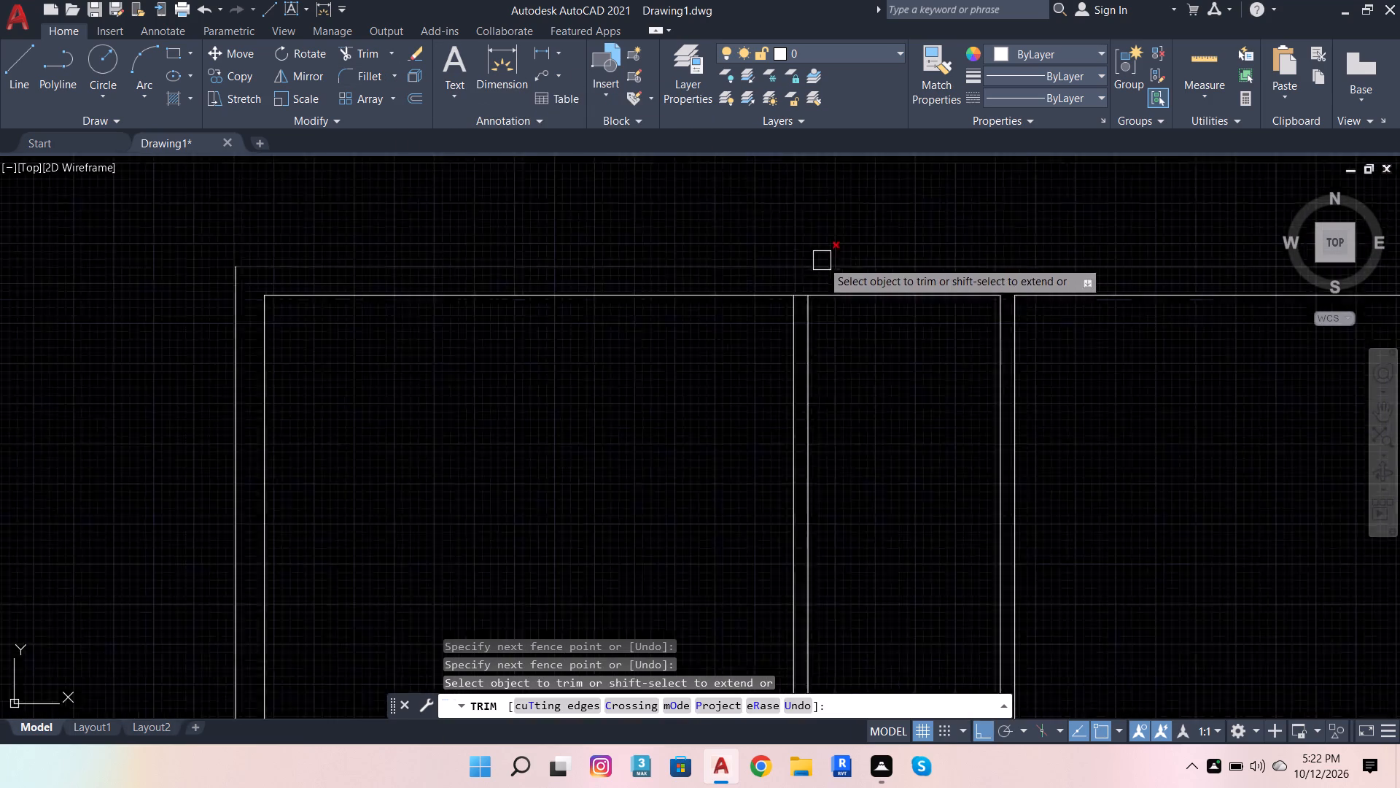
{"action": "scroll", "coordinate": [822, 260], "scroll_direction": "up", "scroll_amount": 3}
{"action": "left_click_drag", "start_coordinate": [726, 386], "coordinate": [670, 507]}
{"action": "scroll", "coordinate": [748, 325], "scroll_direction": "down", "scroll_amount": 7}
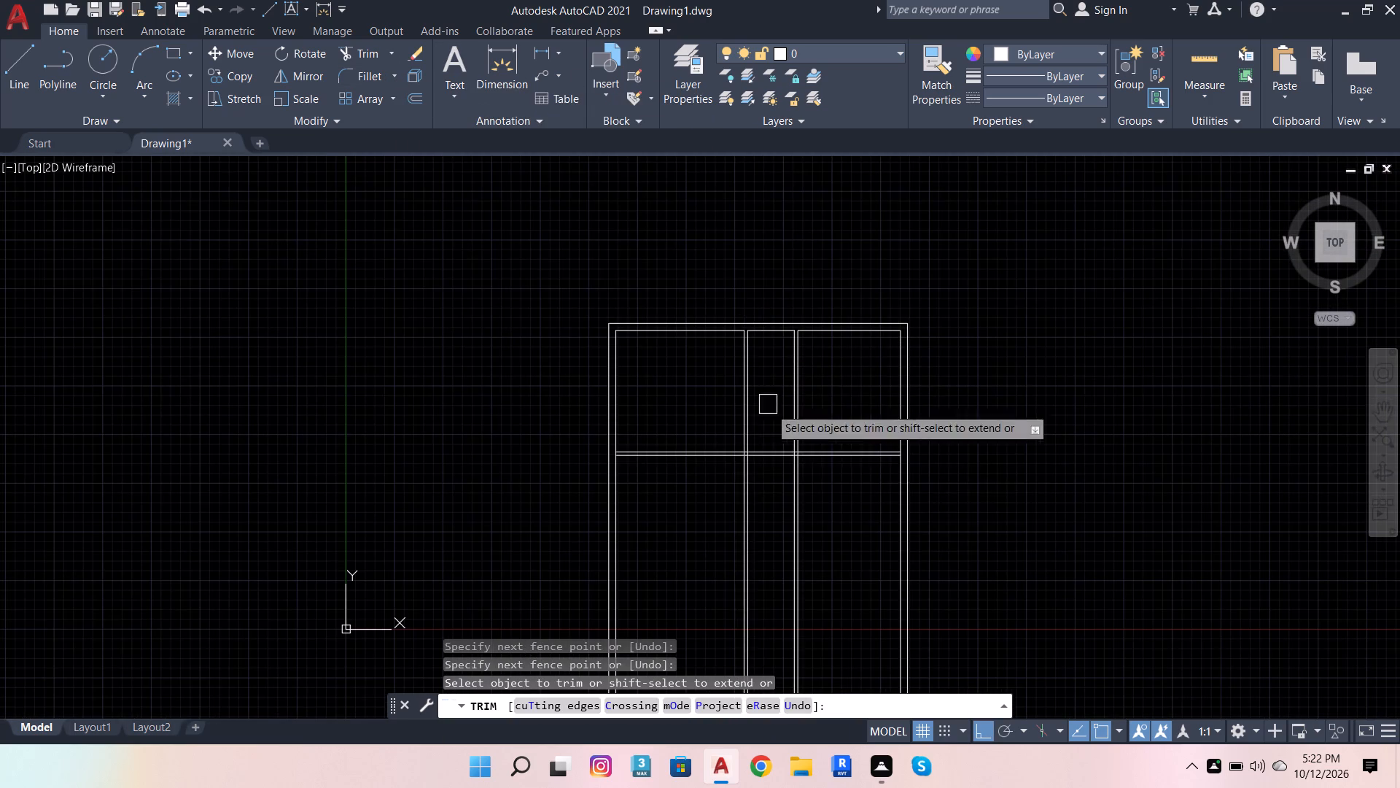
Trim away all four vertical partition lines below the horizontal partition.
{"action": "left_click_drag", "start_coordinate": [843, 520], "coordinate": [656, 531]}
Trim the overlapping line segments inside the two junctions where the vertical partitions meet the horizontal partition.
{"action": "scroll", "coordinate": [777, 445], "scroll_direction": "up", "scroll_amount": 3}
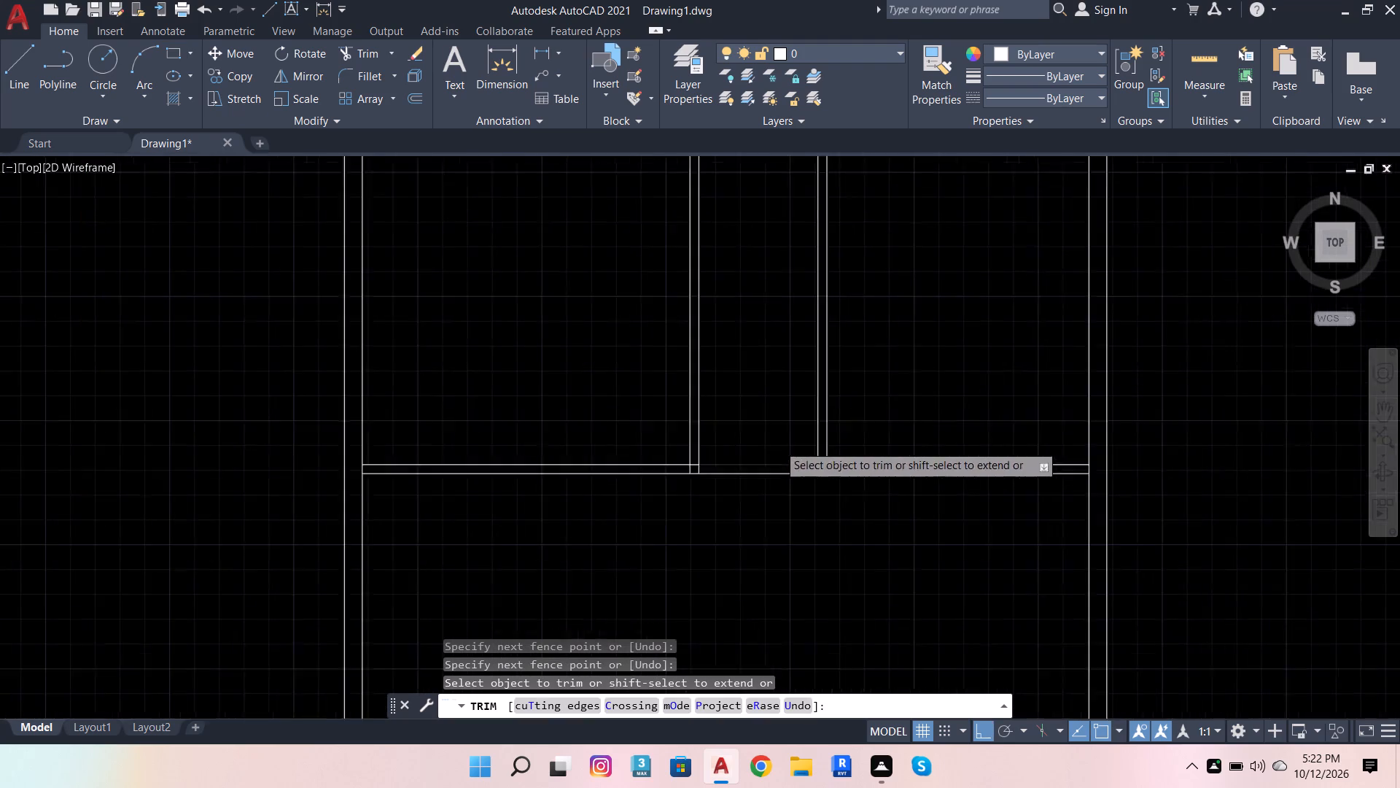
{"action": "scroll", "coordinate": [779, 444], "scroll_direction": "up", "scroll_amount": 2}
{"action": "scroll", "coordinate": [940, 514], "scroll_direction": "up", "scroll_amount": 2}
{"action": "left_click_drag", "start_coordinate": [939, 509], "coordinate": [1013, 563]}
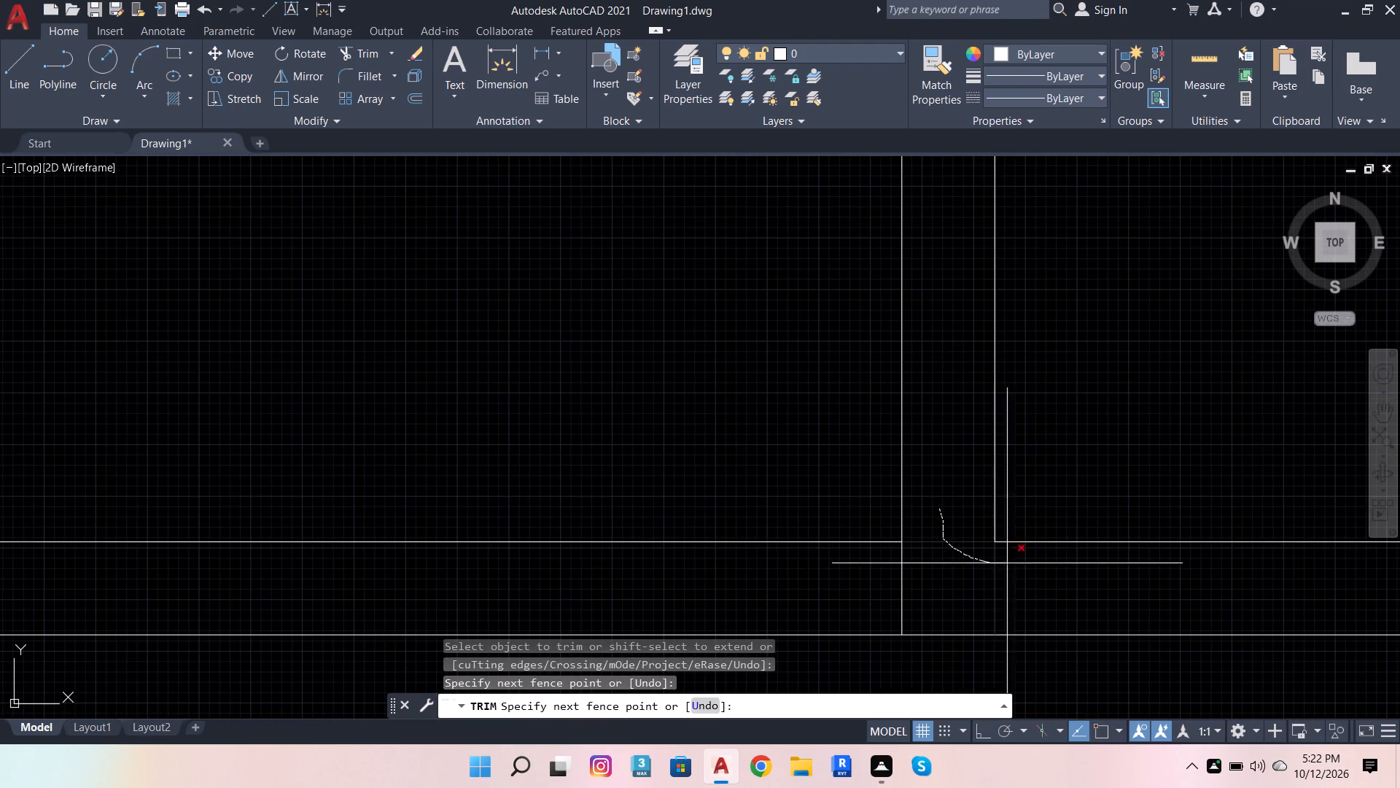
{"action": "left_click_drag", "start_coordinate": [1013, 563], "coordinate": [1034, 563]}
{"action": "scroll", "coordinate": [966, 546], "scroll_direction": "down", "scroll_amount": 3}
{"action": "scroll", "coordinate": [631, 554], "scroll_direction": "up", "scroll_amount": 3}
{"action": "left_click_drag", "start_coordinate": [626, 503], "coordinate": [511, 562]}
{"action": "scroll", "coordinate": [720, 514], "scroll_direction": "down", "scroll_amount": 4}
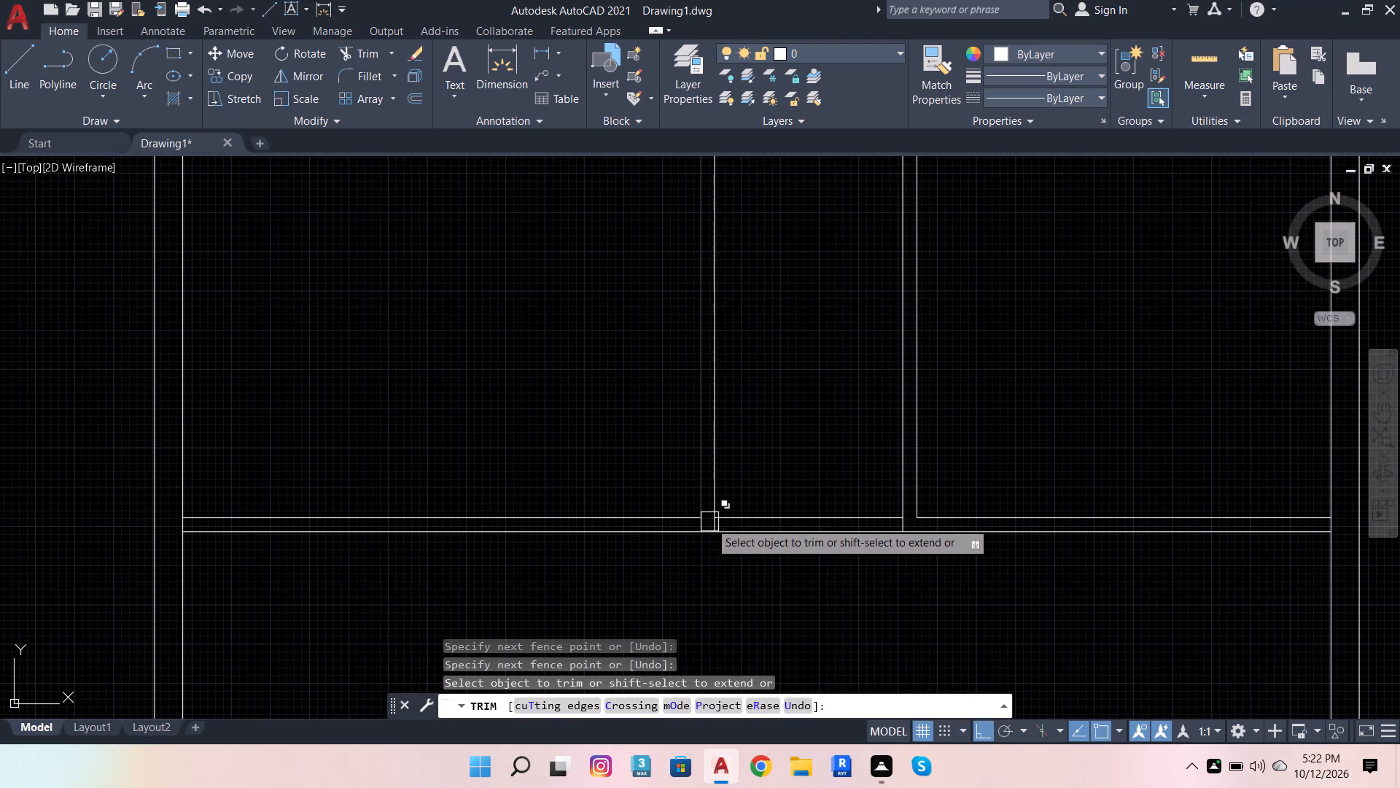
{"action": "scroll", "coordinate": [757, 517], "scroll_direction": "down", "scroll_amount": 1}
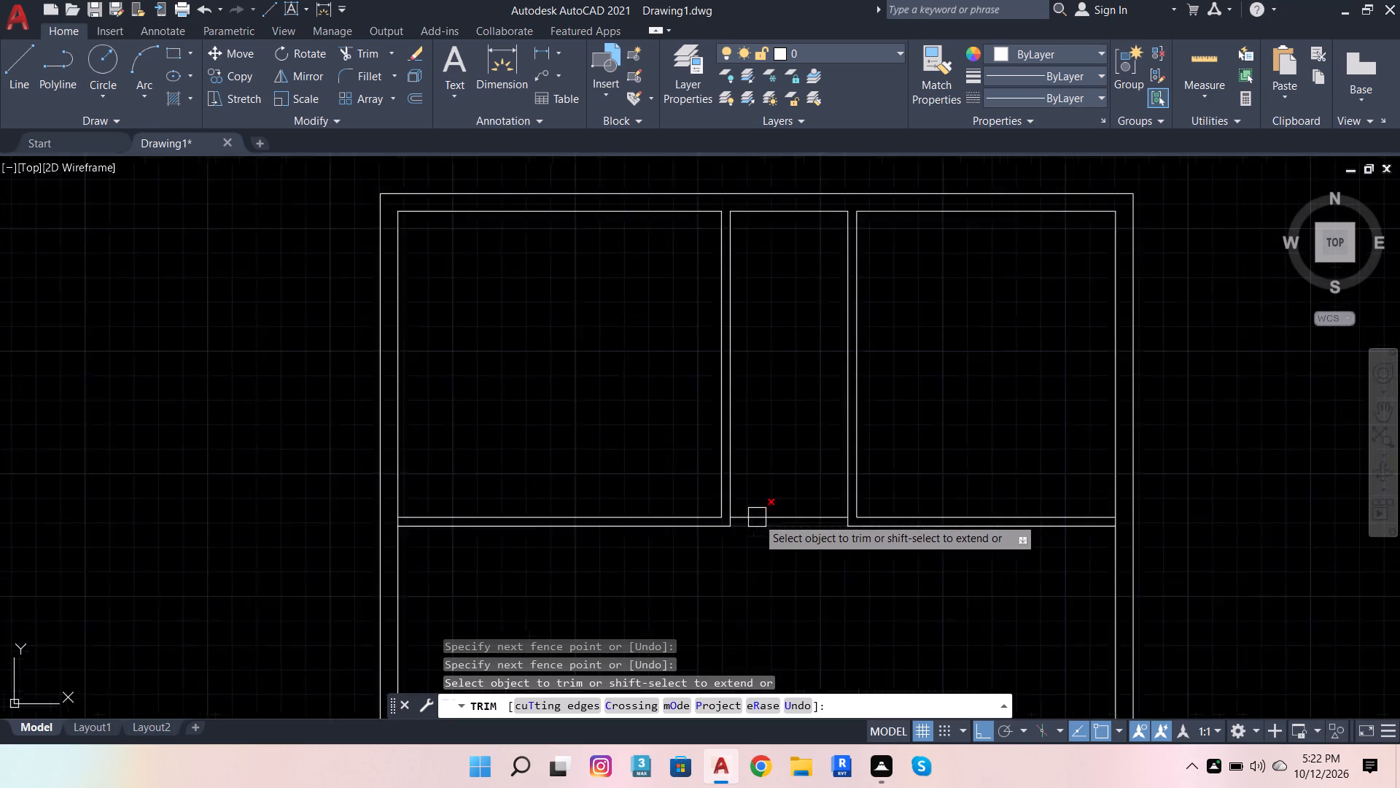
Trim the inner right and left wall lines between the two horizontal partition lines to open both wall junctions.
{"action": "scroll", "coordinate": [757, 517], "scroll_direction": "down", "scroll_amount": 1}
{"action": "scroll", "coordinate": [976, 539], "scroll_direction": "up", "scroll_amount": 4}
{"action": "scroll", "coordinate": [1014, 444], "scroll_direction": "up", "scroll_amount": 1}
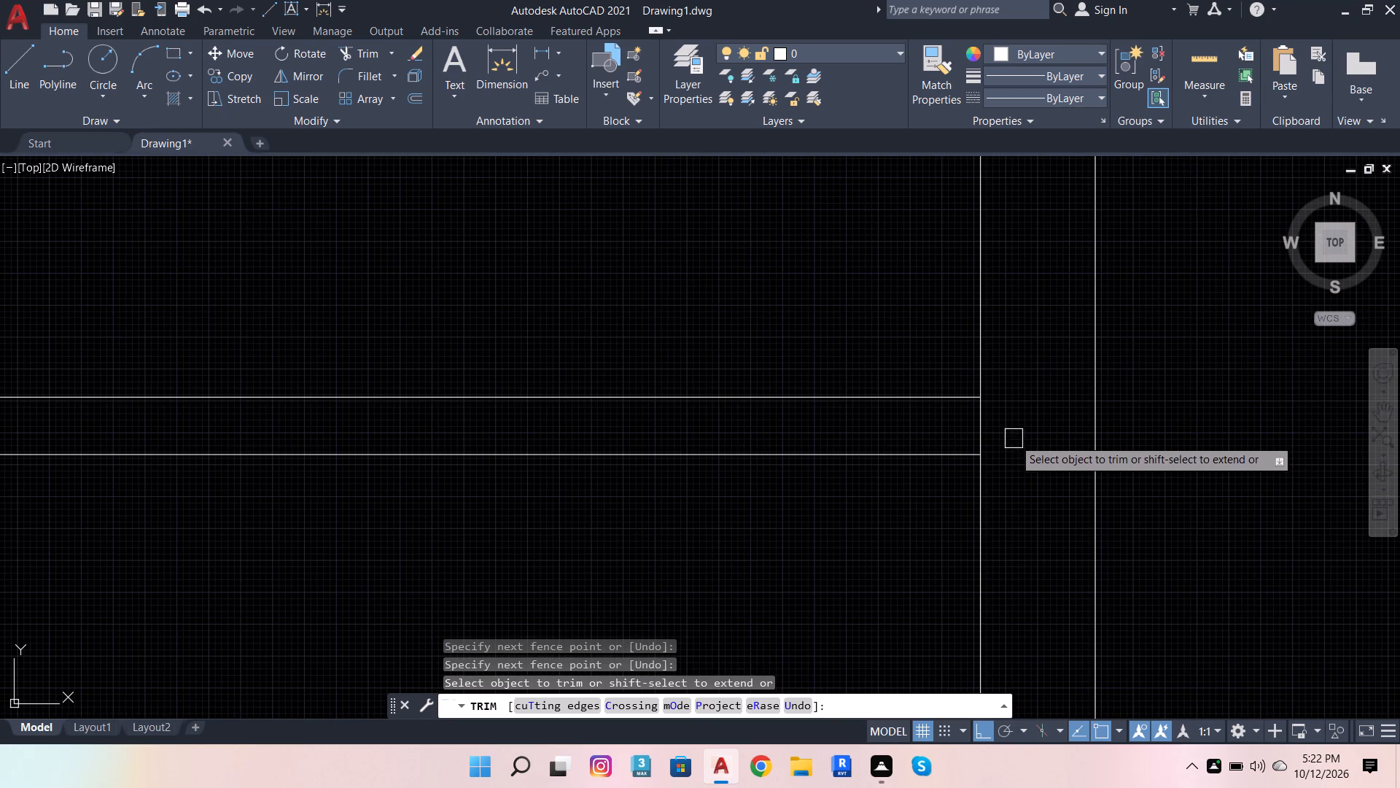
{"action": "left_click_drag", "start_coordinate": [1015, 436], "coordinate": [909, 431]}
{"action": "scroll", "coordinate": [1135, 371], "scroll_direction": "down", "scroll_amount": 5}
{"action": "scroll", "coordinate": [673, 379], "scroll_direction": "up", "scroll_amount": 4}
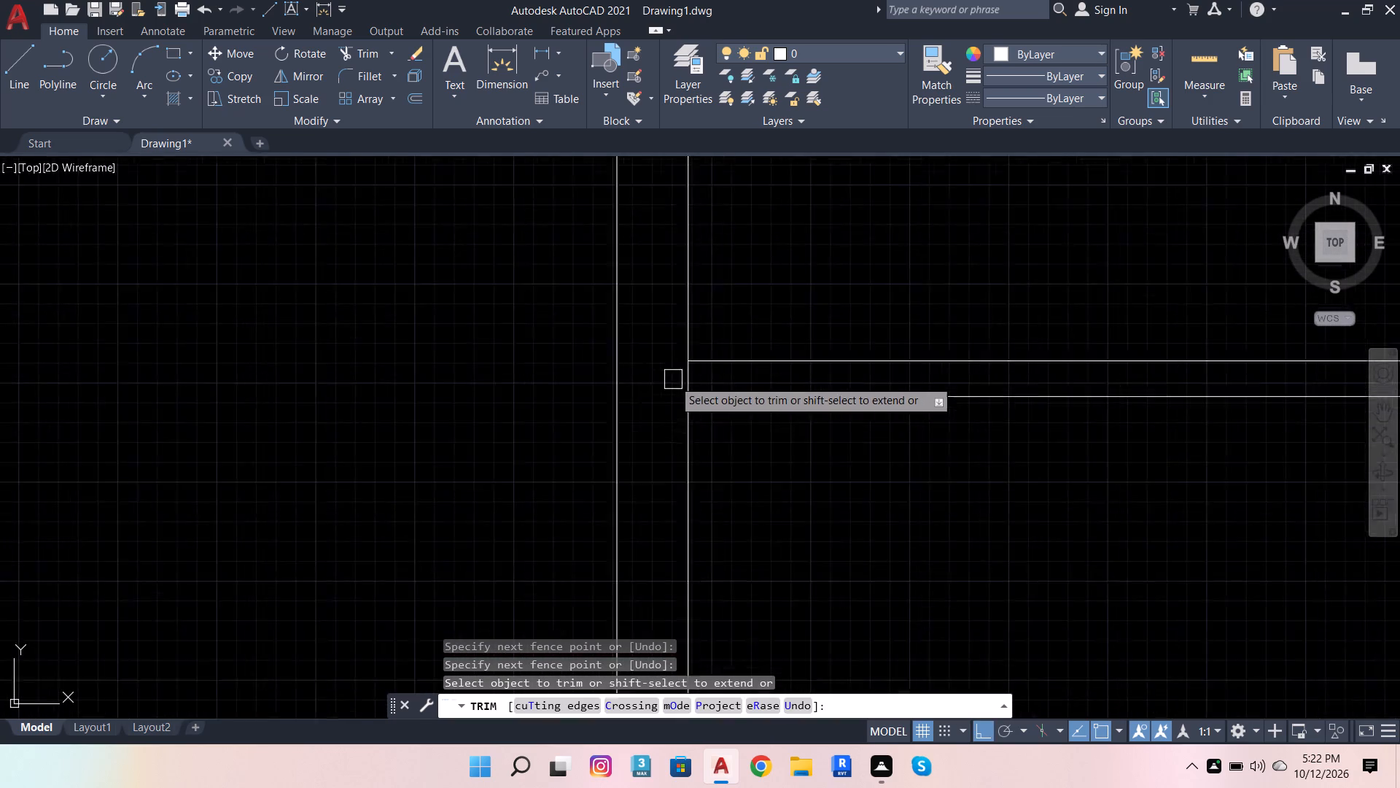
{"action": "scroll", "coordinate": [673, 379], "scroll_direction": "up", "scroll_amount": 1}
{"action": "left_click_drag", "start_coordinate": [656, 387], "coordinate": [727, 368]}
{"action": "scroll", "coordinate": [581, 444], "scroll_direction": "down", "scroll_amount": 4}
{"action": "scroll", "coordinate": [746, 495], "scroll_direction": "down", "scroll_amount": 2}
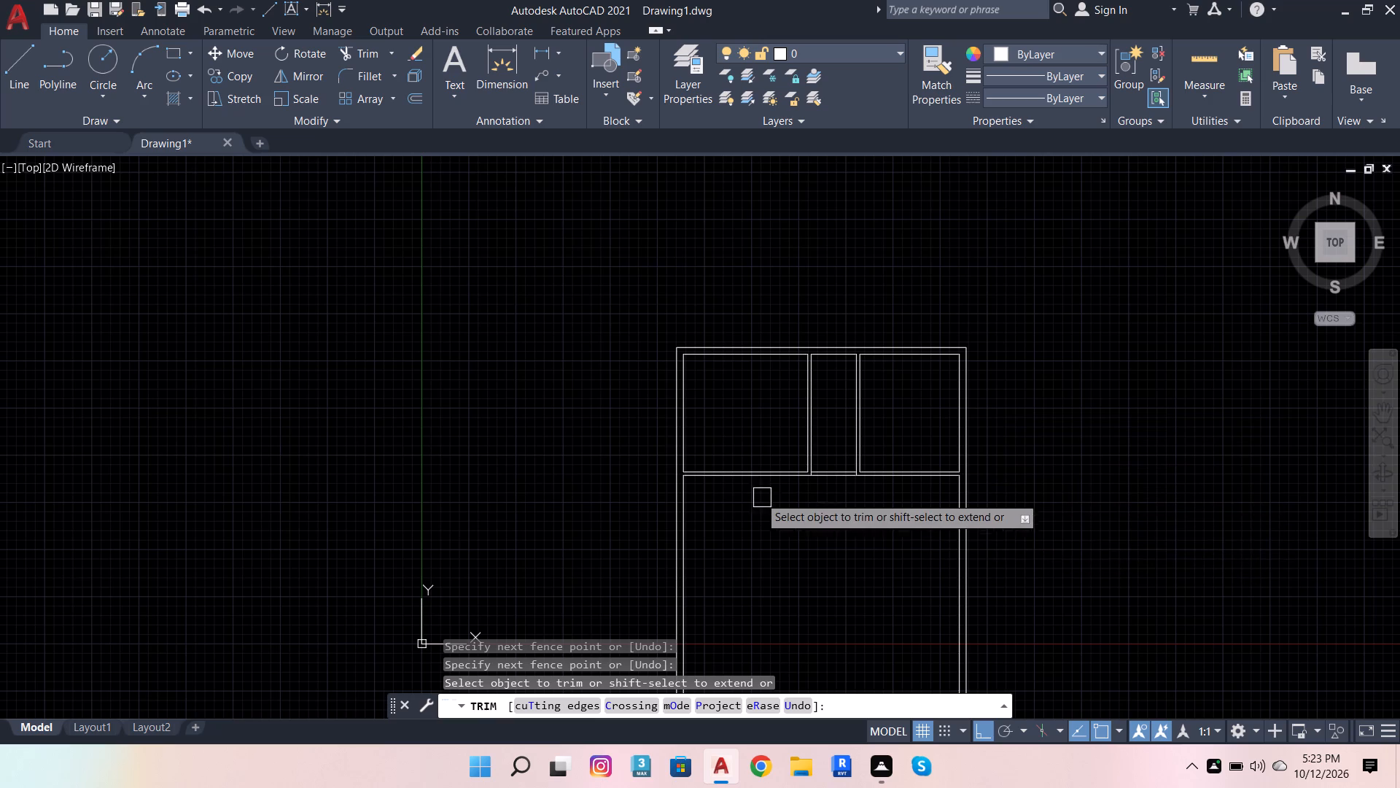
Start an offset measured downward from the bottom corner of the right vertical partition at the horizontal partition.
{"action": "scroll", "coordinate": [742, 492], "scroll_direction": "up", "scroll_amount": 2}
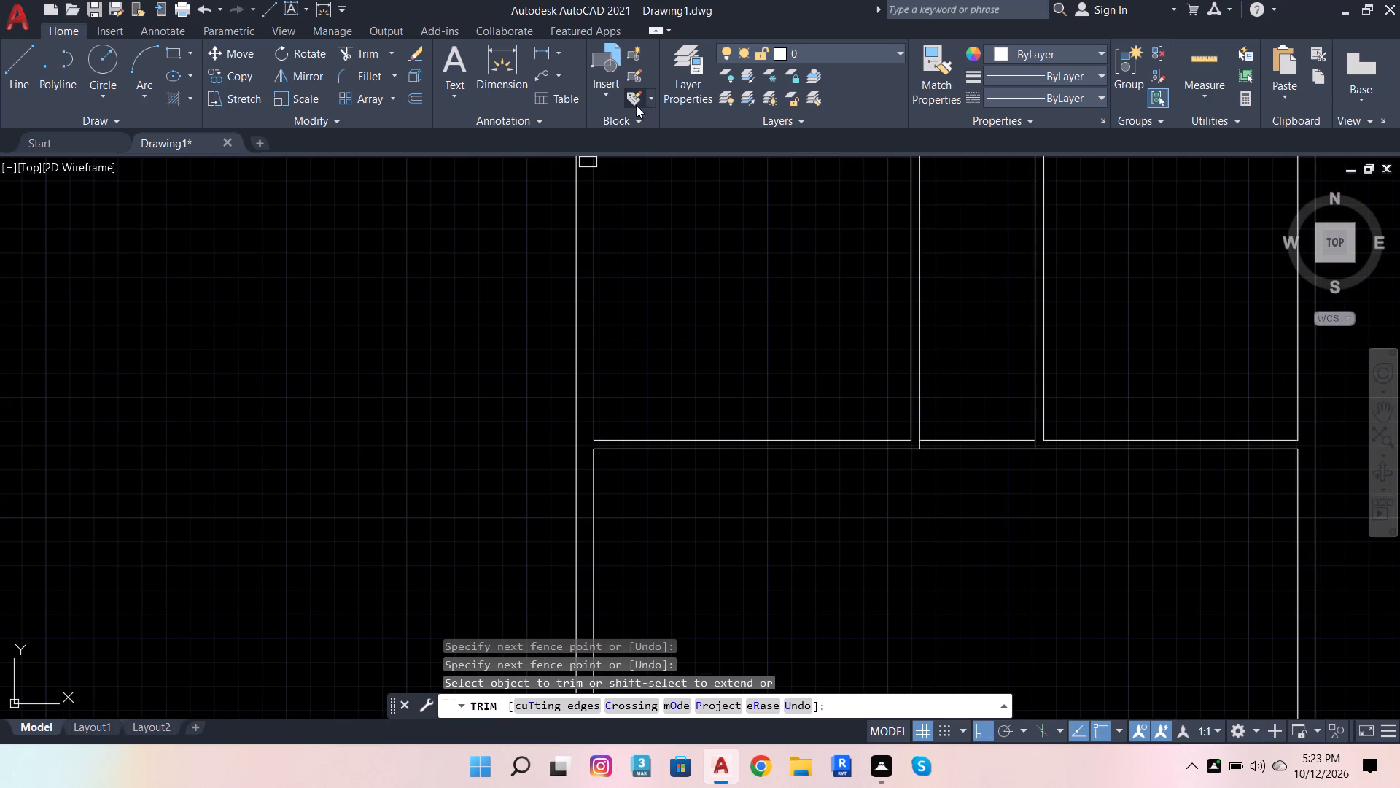
{"action": "left_click", "coordinate": [412, 104]}
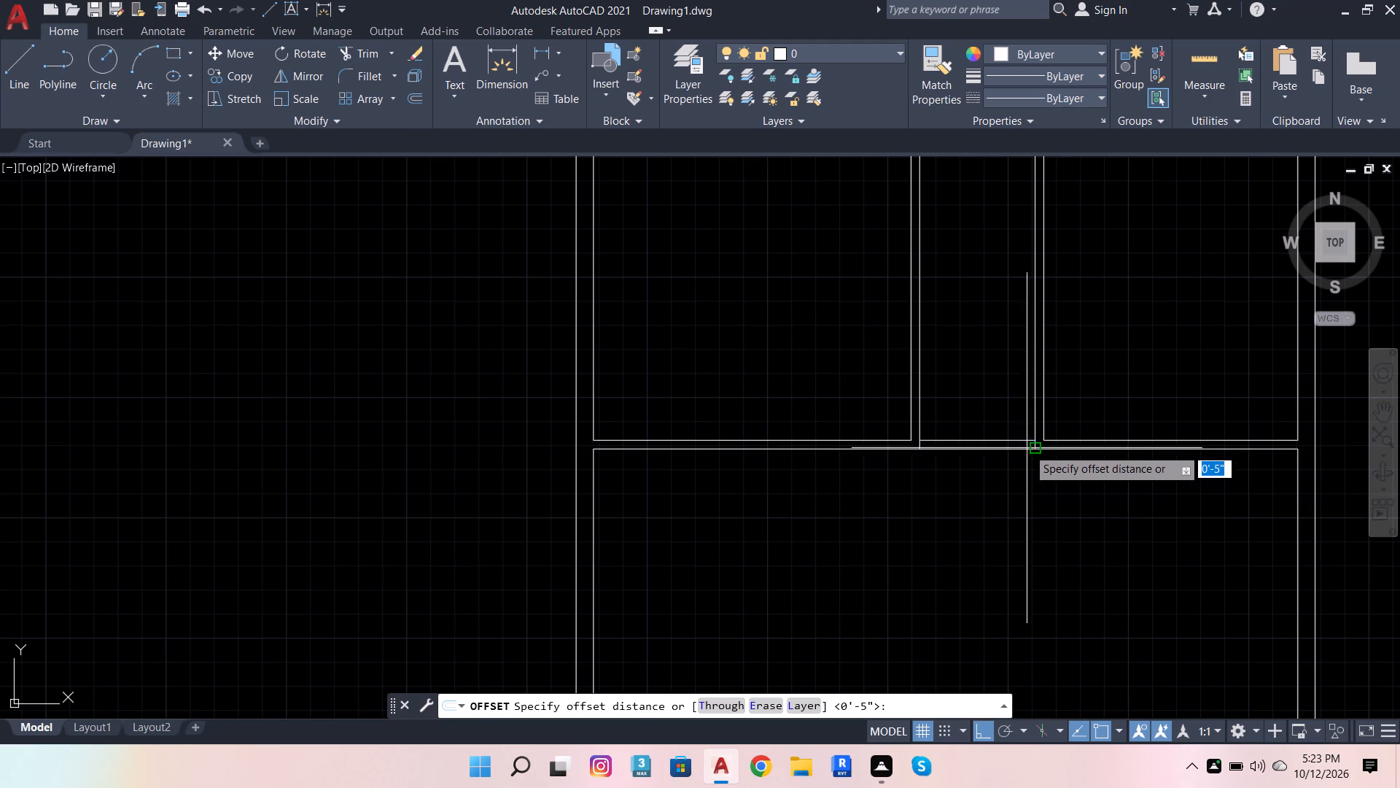
{"action": "left_click", "coordinate": [1032, 446]}
{"action": "scroll", "coordinate": [945, 404], "scroll_direction": "down", "scroll_amount": 4}
{"action": "scroll", "coordinate": [951, 464], "scroll_direction": "up", "scroll_amount": 3}
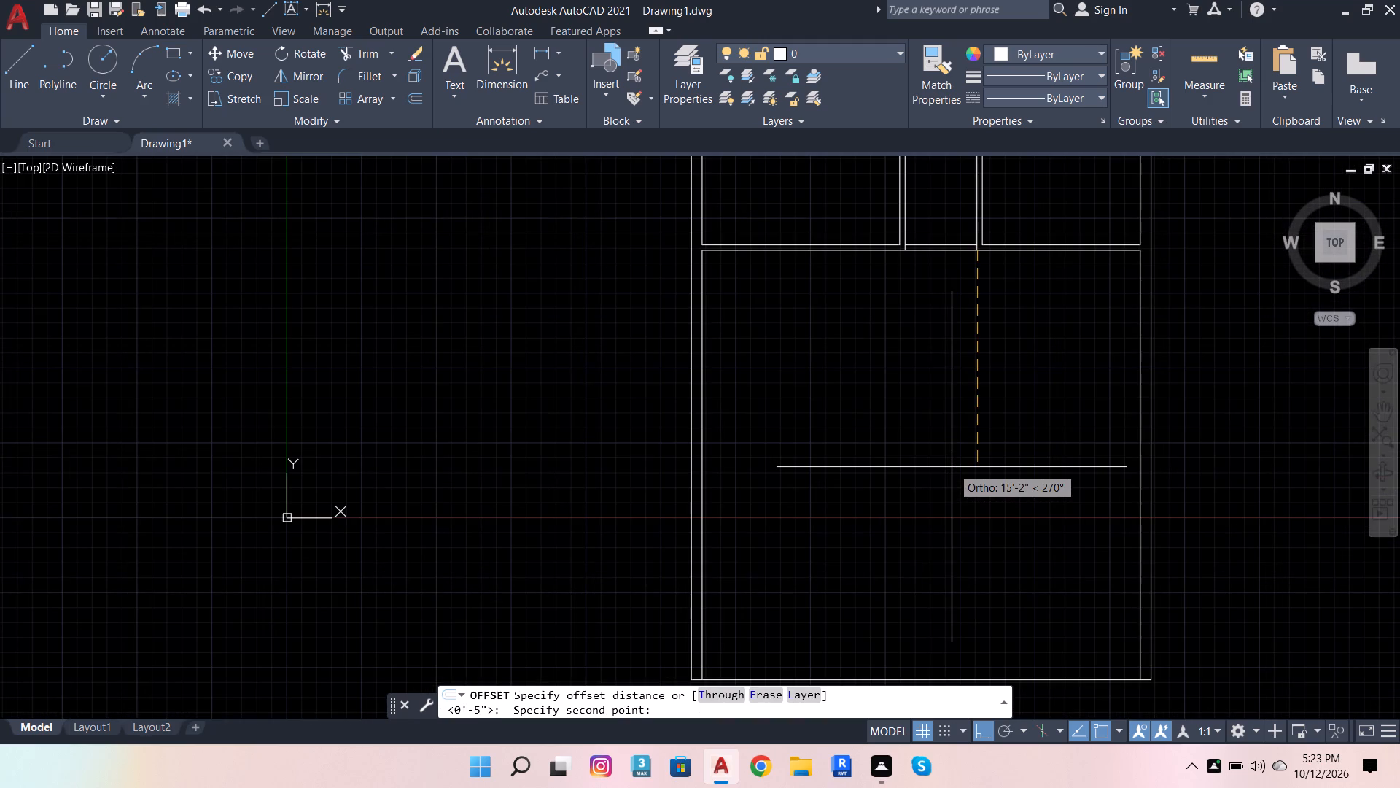
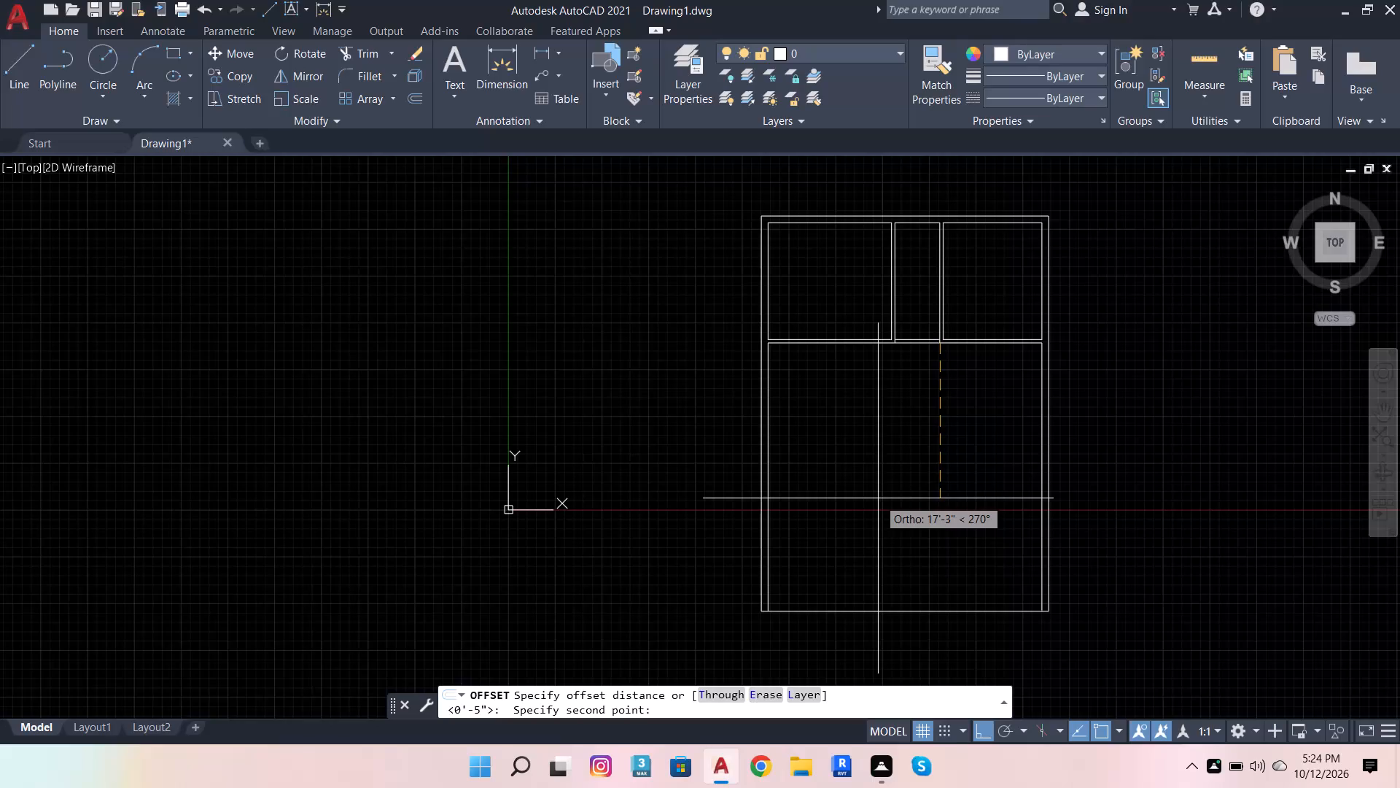
Offset the outline's bottom line 9" inward to form the inner face of the bottom outer wall.
{"action": "key", "text": "Escape"}
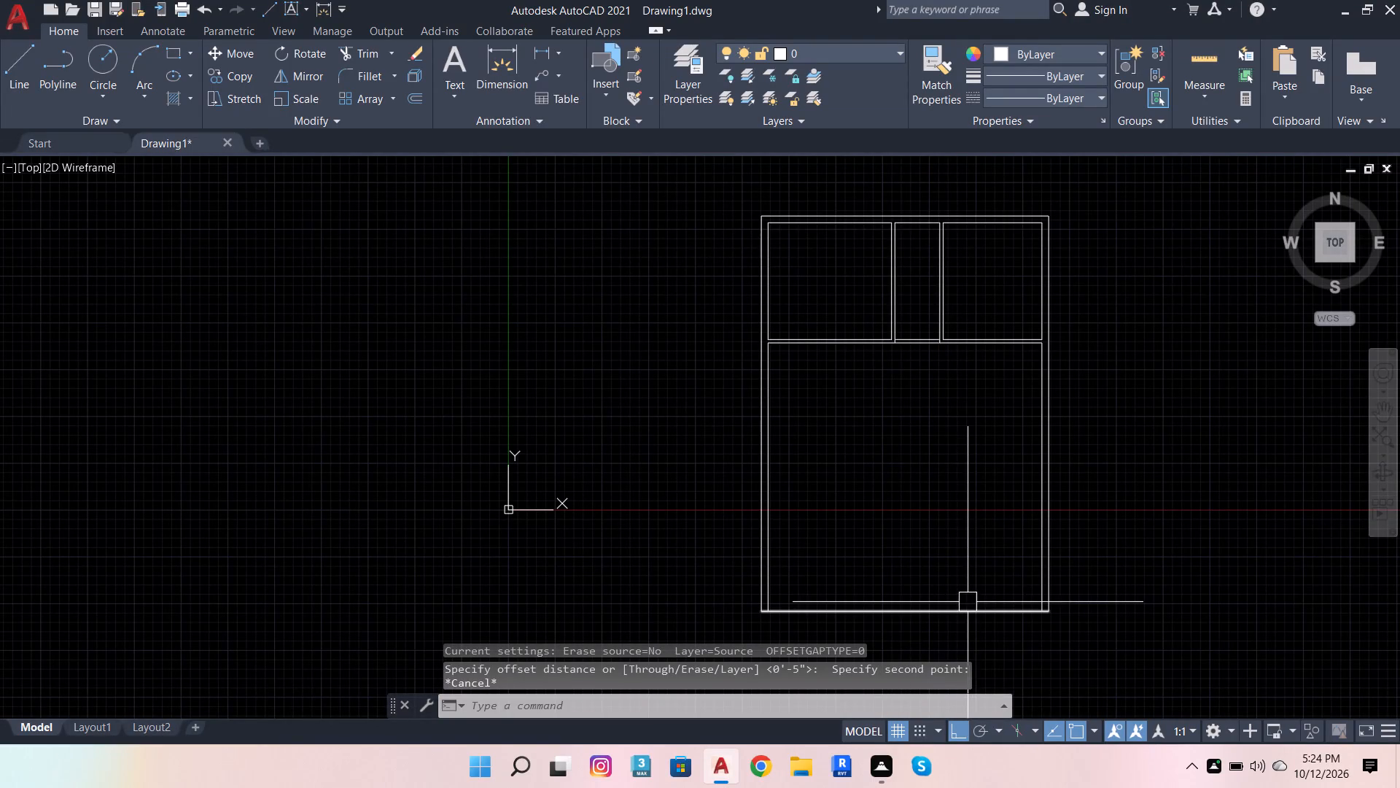
{"action": "left_click", "coordinate": [967, 601]}
{"action": "left_click", "coordinate": [936, 627]}
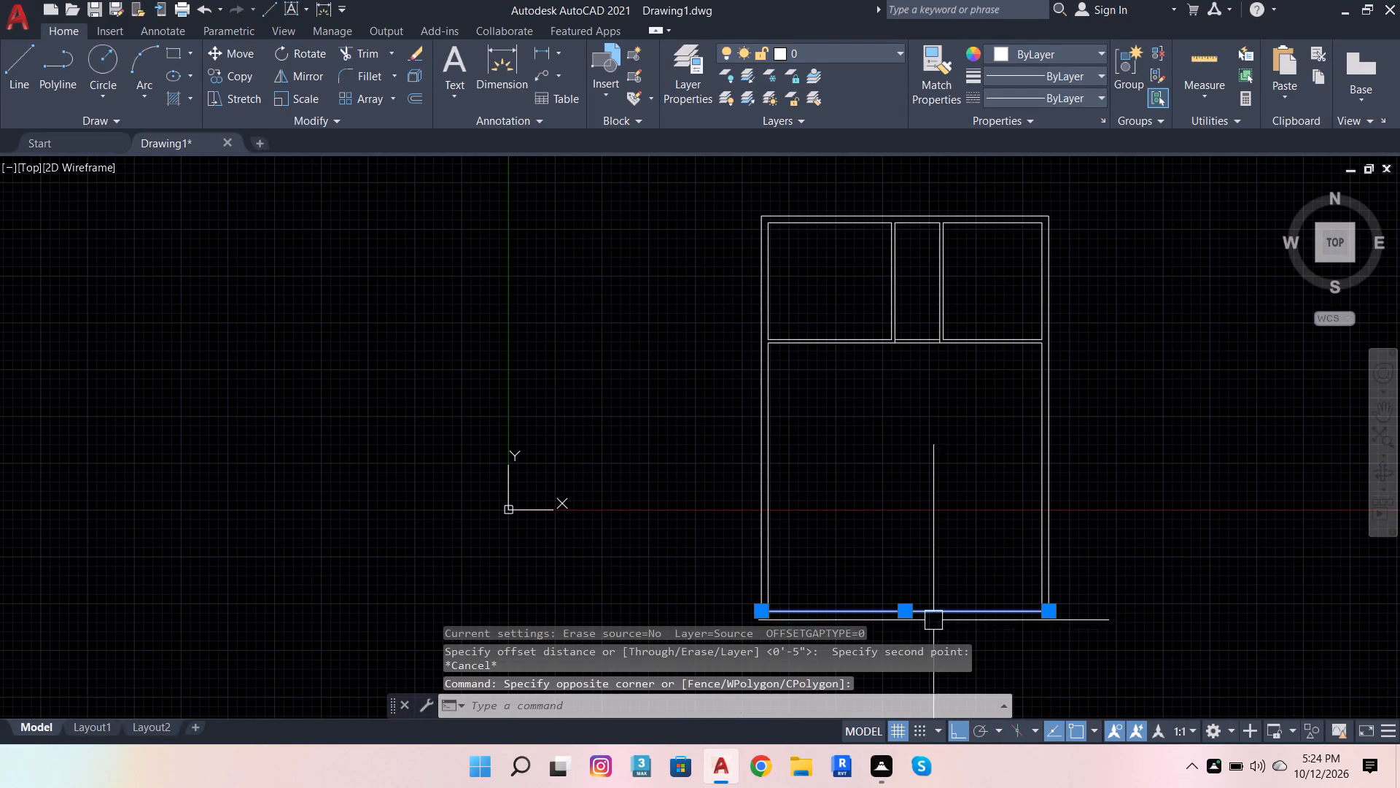
{"action": "key", "text": "o"}
{"action": "key", "text": "Return"}
{"action": "left_click", "coordinate": [1041, 606]}
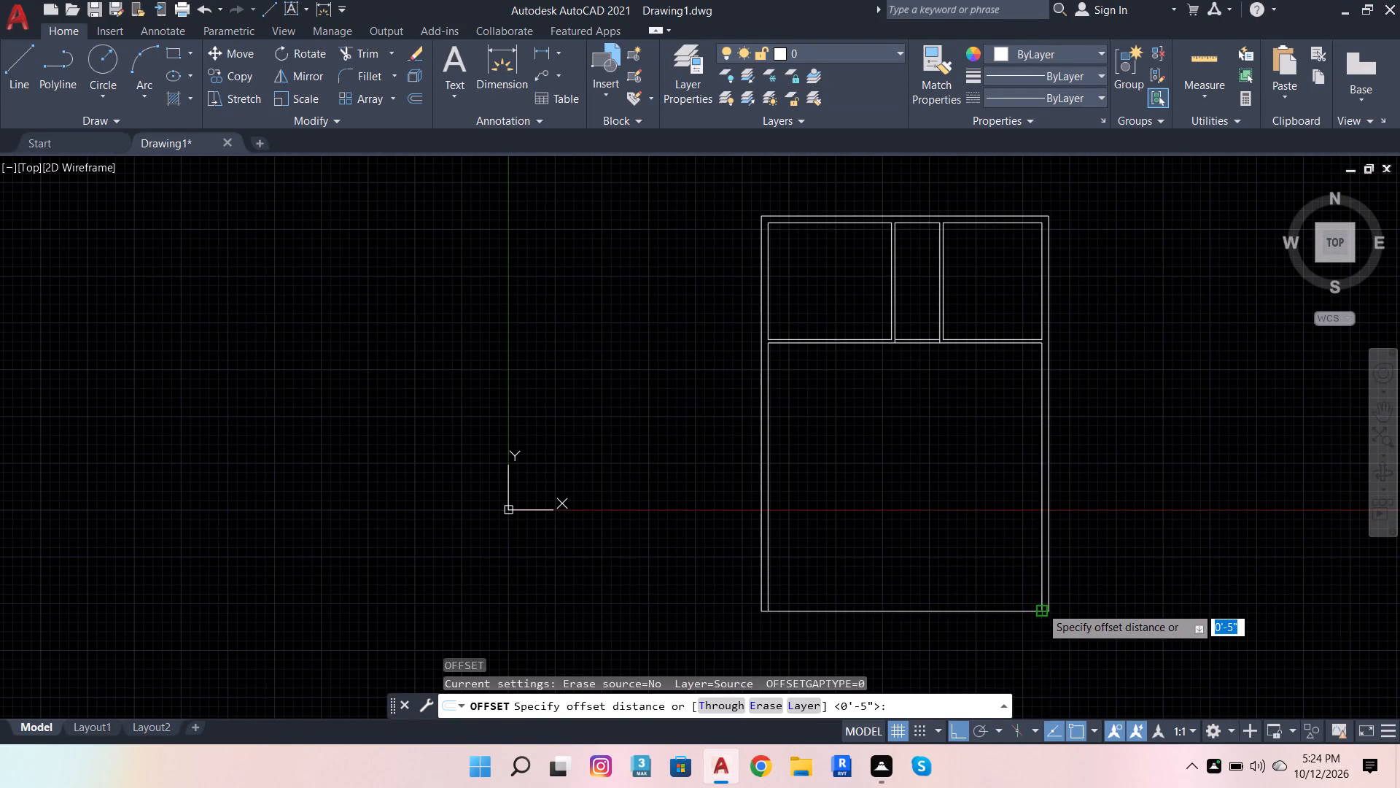
{"action": "key", "text": "9"}
{"action": "key", "text": "Return"}
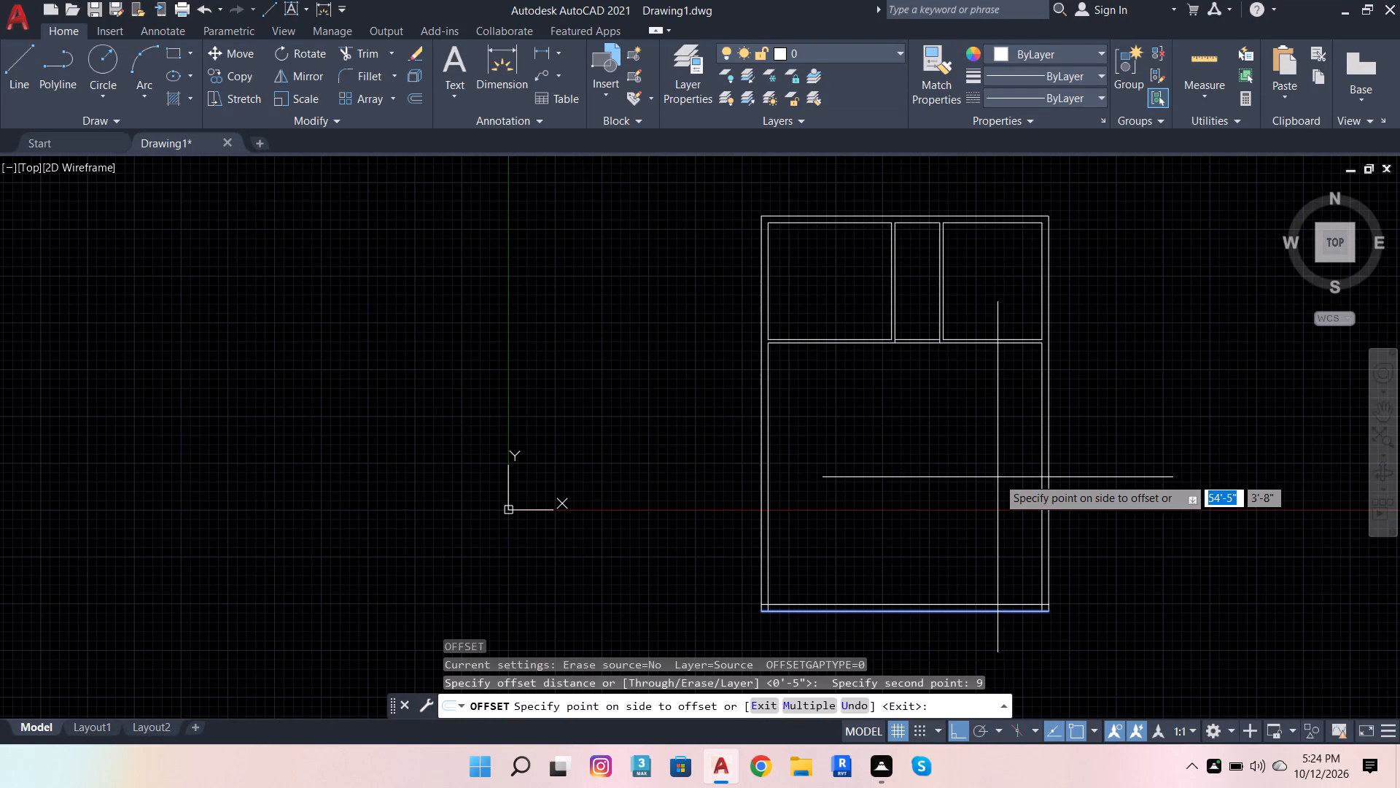
{"action": "left_click", "coordinate": [997, 477]}
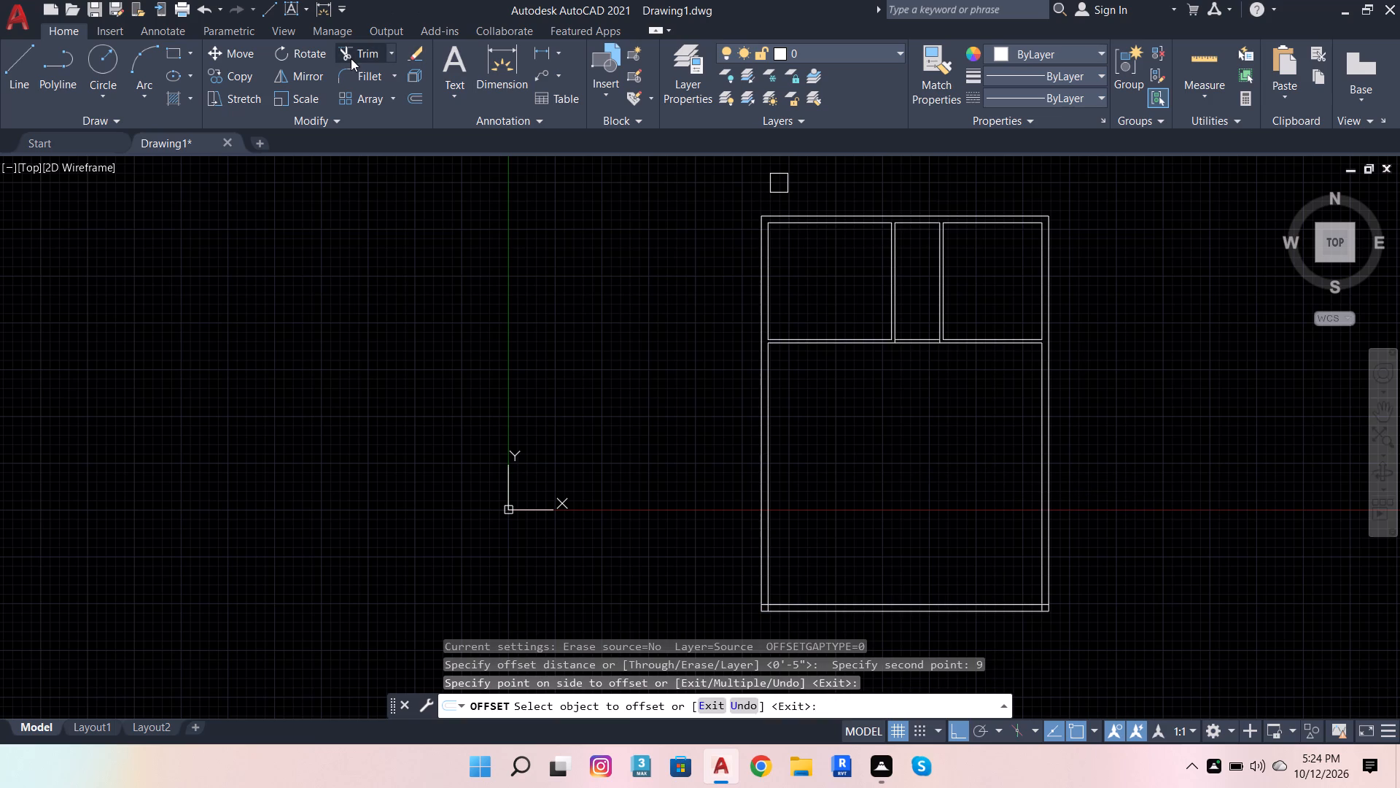
Trim the overlapping inner wall line ends at the bottom right and bottom left corners of the outer walls.
{"action": "left_click", "coordinate": [351, 58]}
{"action": "scroll", "coordinate": [1085, 649], "scroll_direction": "up", "scroll_amount": 4}
{"action": "scroll", "coordinate": [864, 358], "scroll_direction": "up", "scroll_amount": 1}
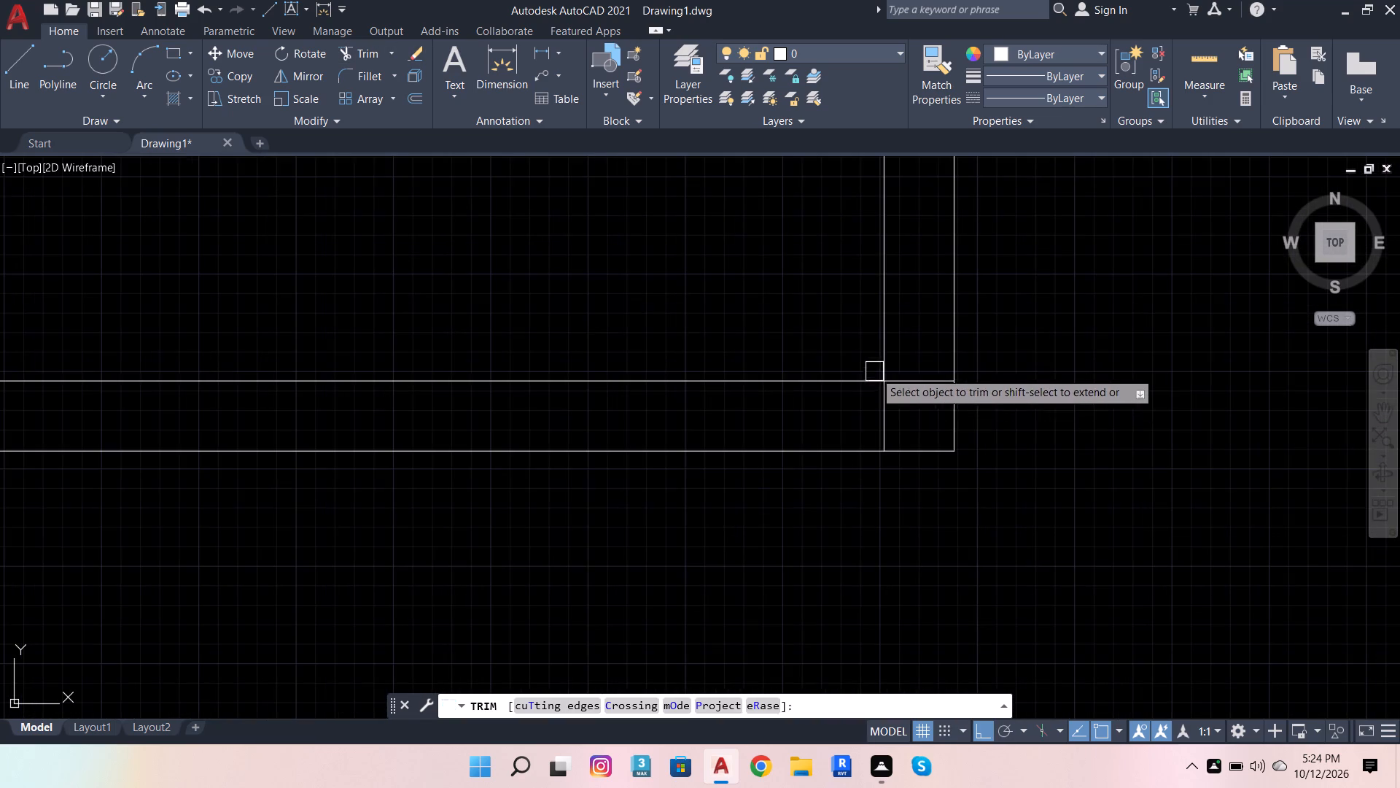
{"action": "left_click_drag", "start_coordinate": [938, 358], "coordinate": [825, 433]}
{"action": "scroll", "coordinate": [1206, 418], "scroll_direction": "down", "scroll_amount": 3}
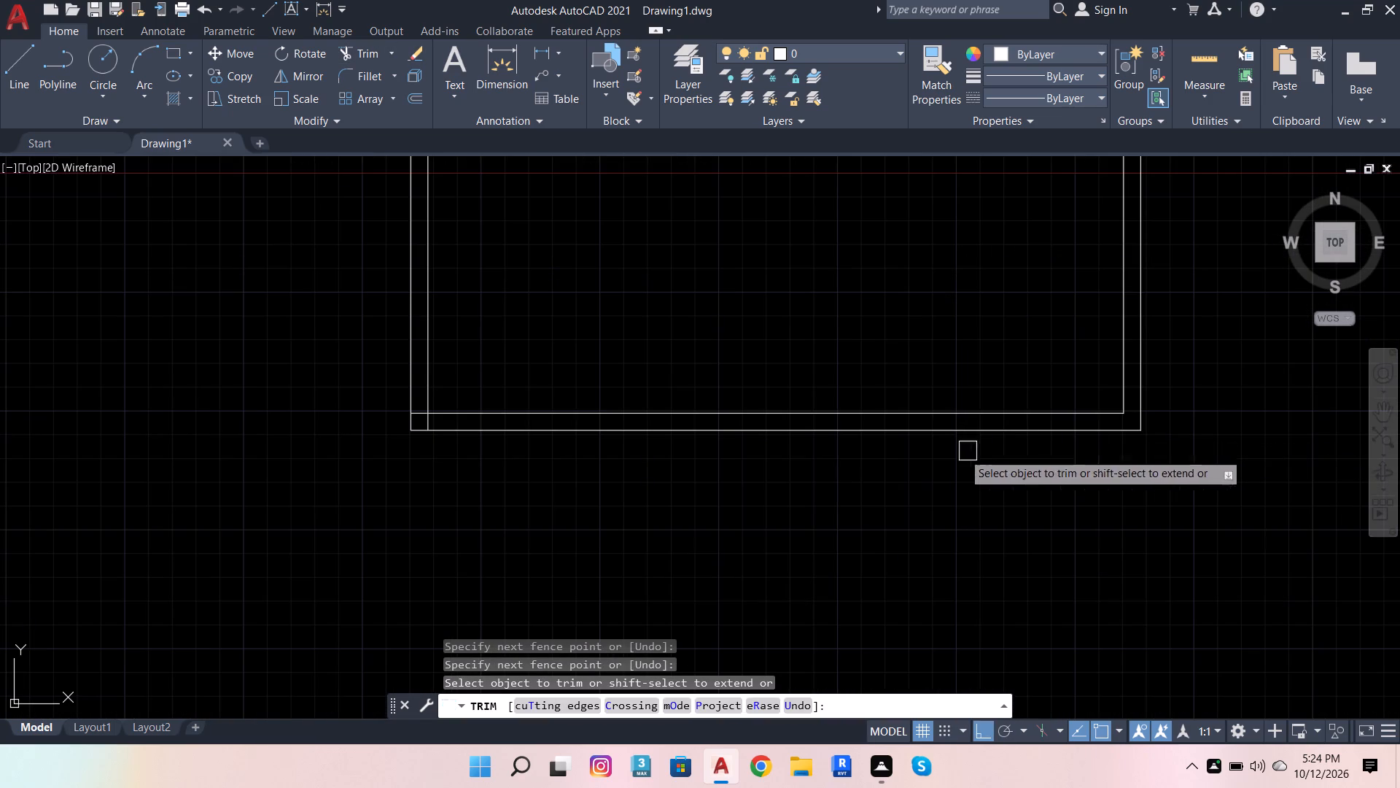
{"action": "scroll", "coordinate": [462, 429], "scroll_direction": "up", "scroll_amount": 4}
{"action": "left_click_drag", "start_coordinate": [332, 439], "coordinate": [415, 514]}
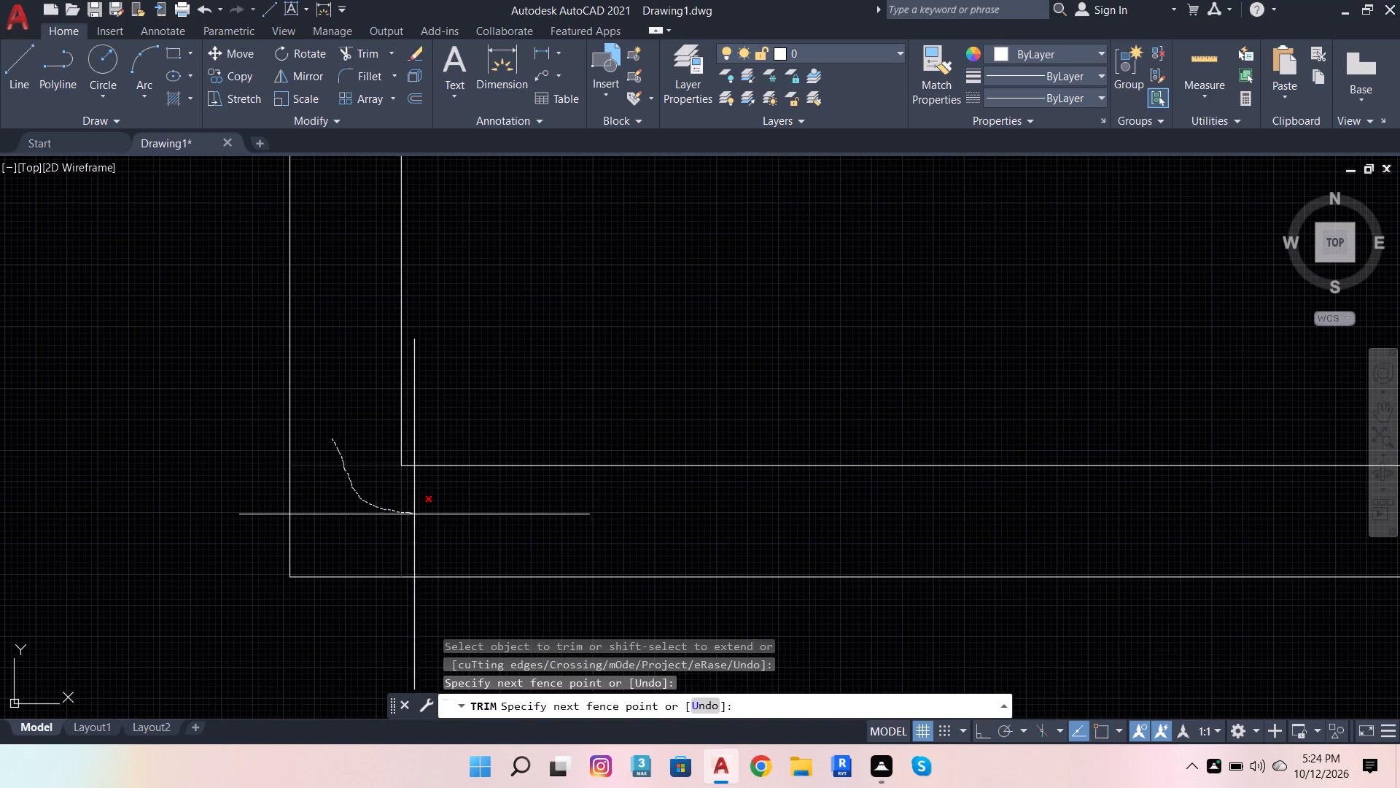
{"action": "left_click_drag", "start_coordinate": [415, 514], "coordinate": [425, 512]}
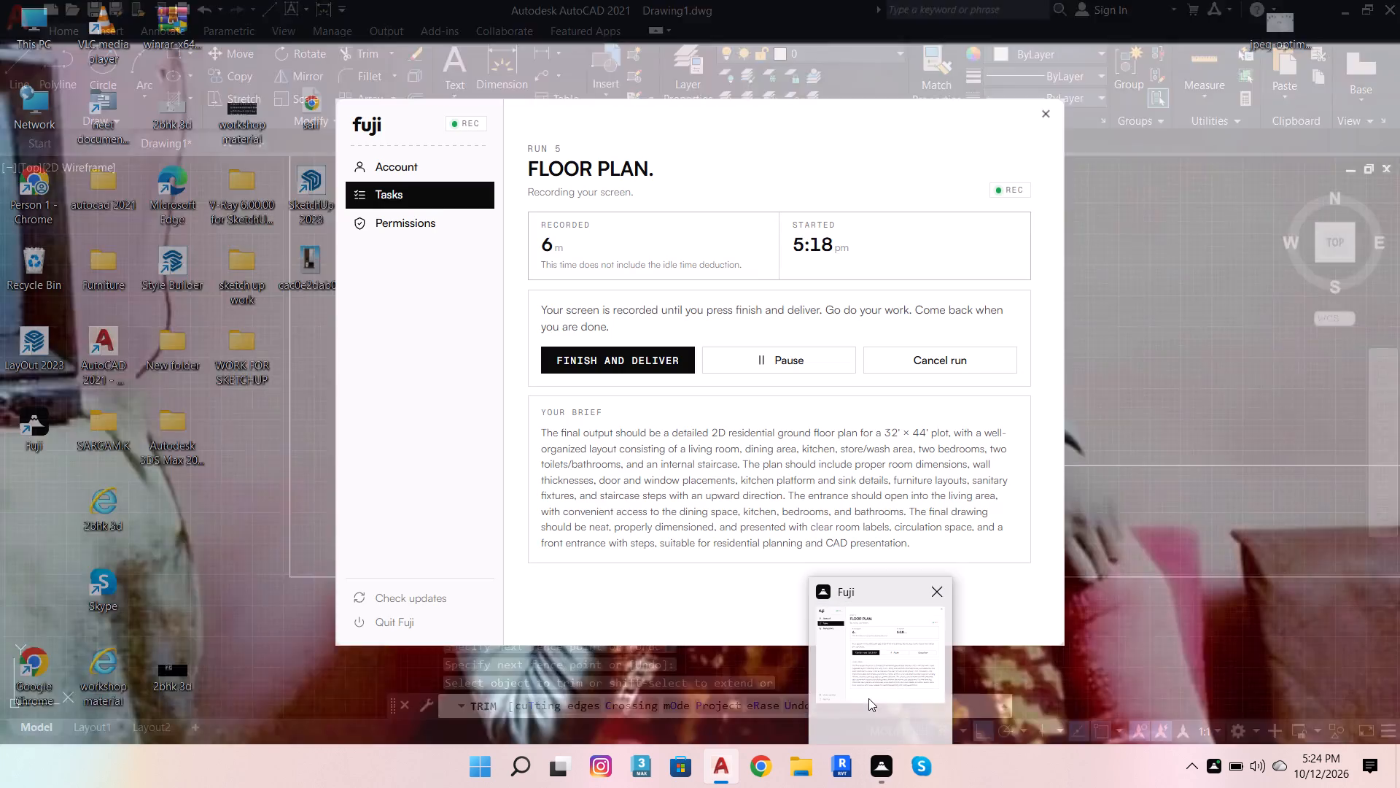
{"action": "scroll", "coordinate": [550, 528], "scroll_direction": "down", "scroll_amount": 5}
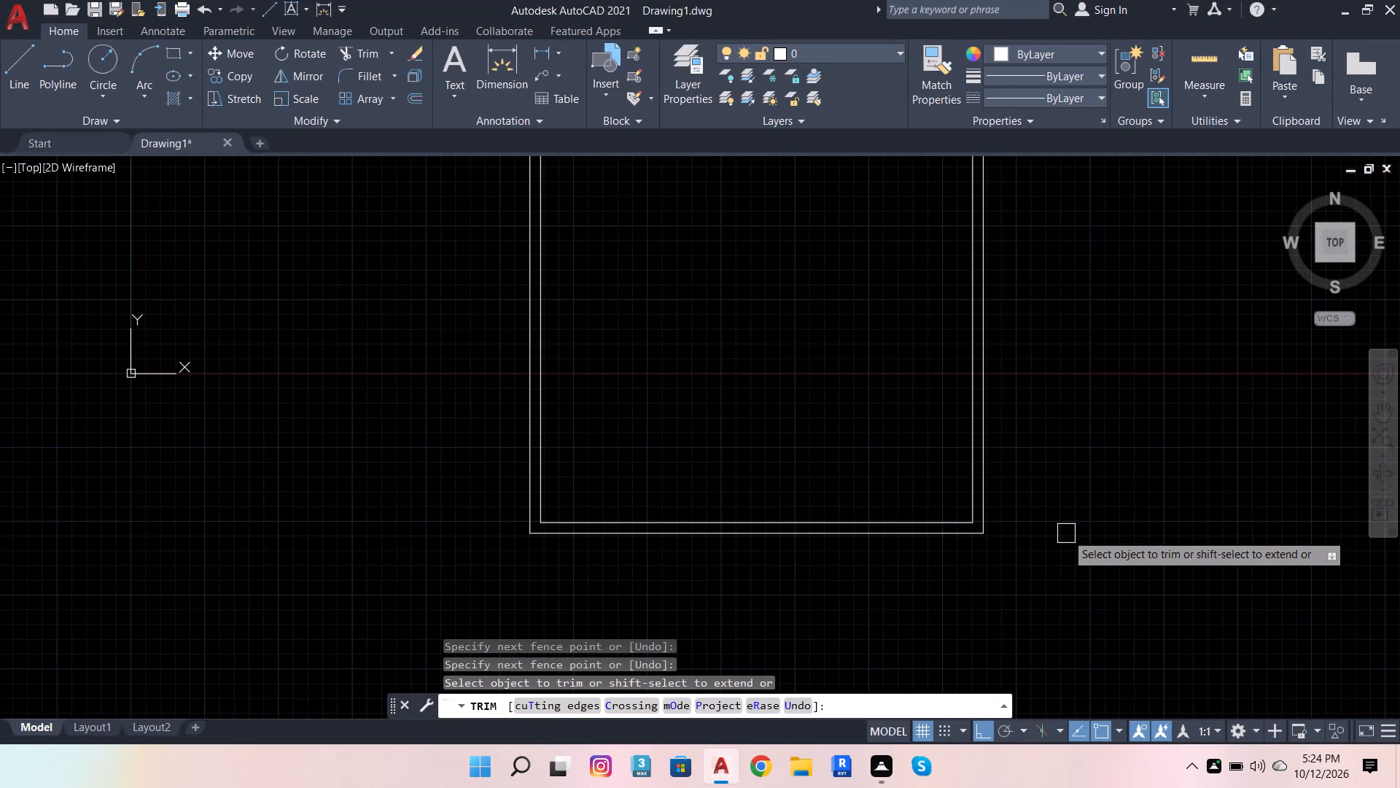
{"action": "key", "text": "Escape"}
{"action": "key", "text": "Escape"}
{"action": "key", "text": "Escape"}
{"action": "key", "text": "Escape"}
{"action": "key", "text": "Escape"}
{"action": "key", "text": "Escape"}
{"action": "key", "text": "Escape"}
{"action": "key", "text": "Escape"}
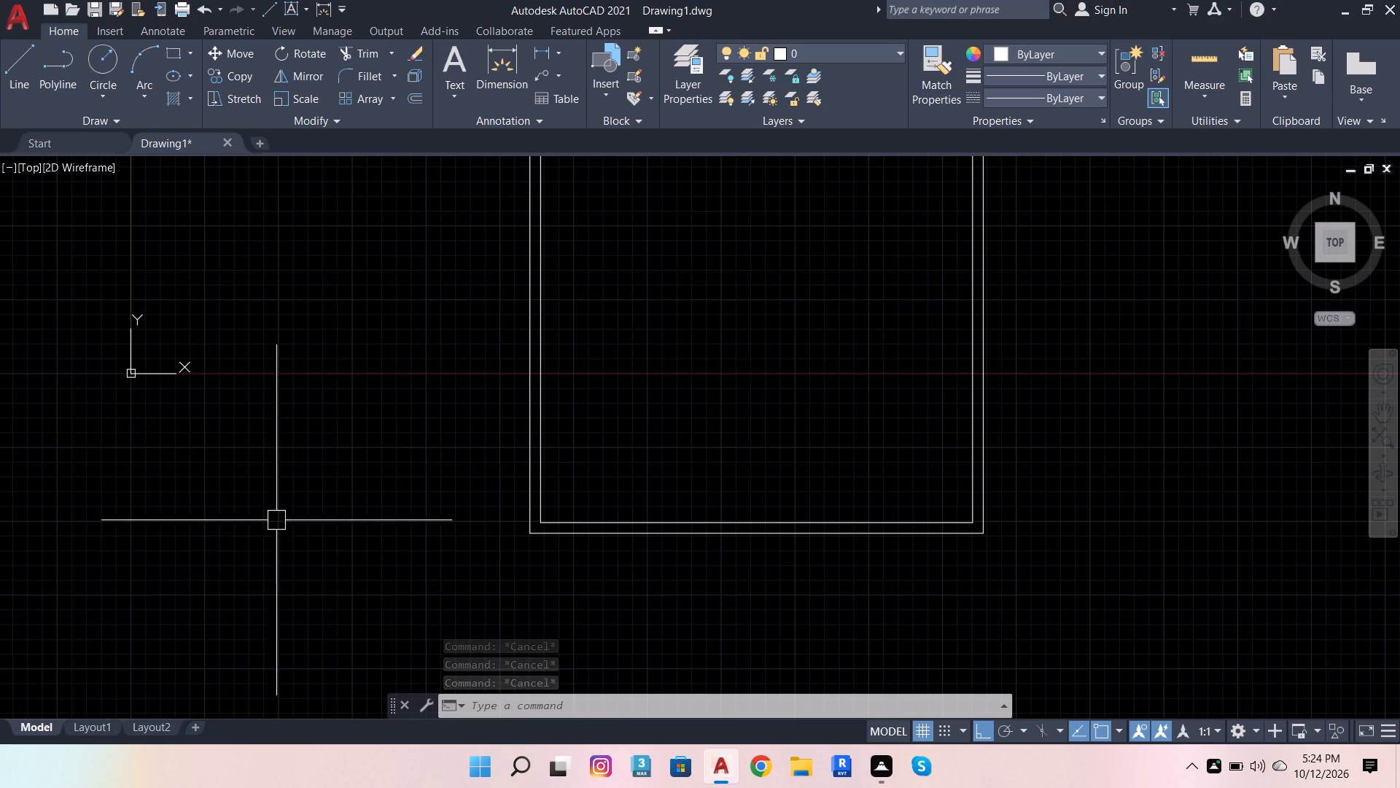
Offset the bottom inner wall line 14' upward and the lower right inner wall line 14' to the left.
{"action": "scroll", "coordinate": [666, 467], "scroll_direction": "down", "scroll_amount": 2}
{"action": "scroll", "coordinate": [739, 484], "scroll_direction": "up", "scroll_amount": 2}
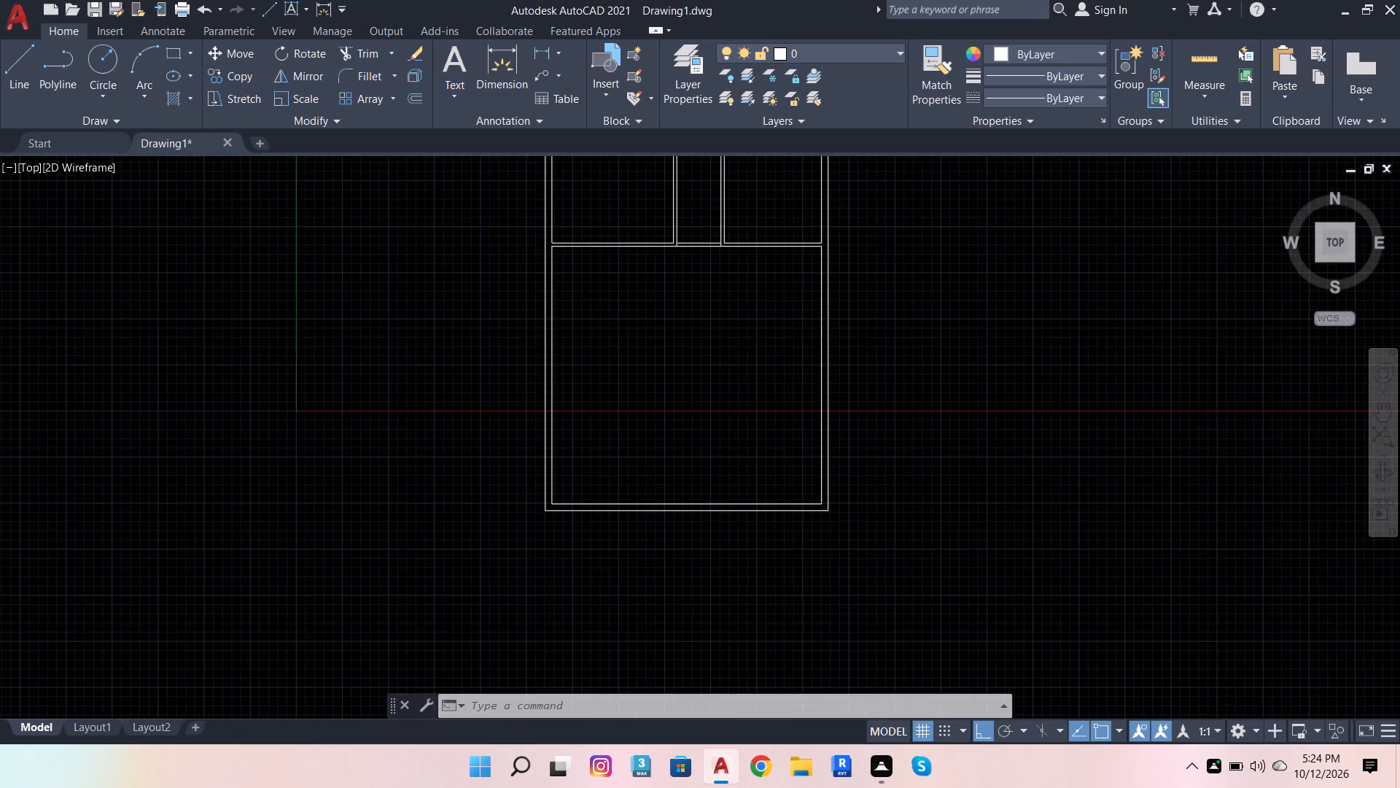
{"action": "left_click", "coordinate": [743, 515]}
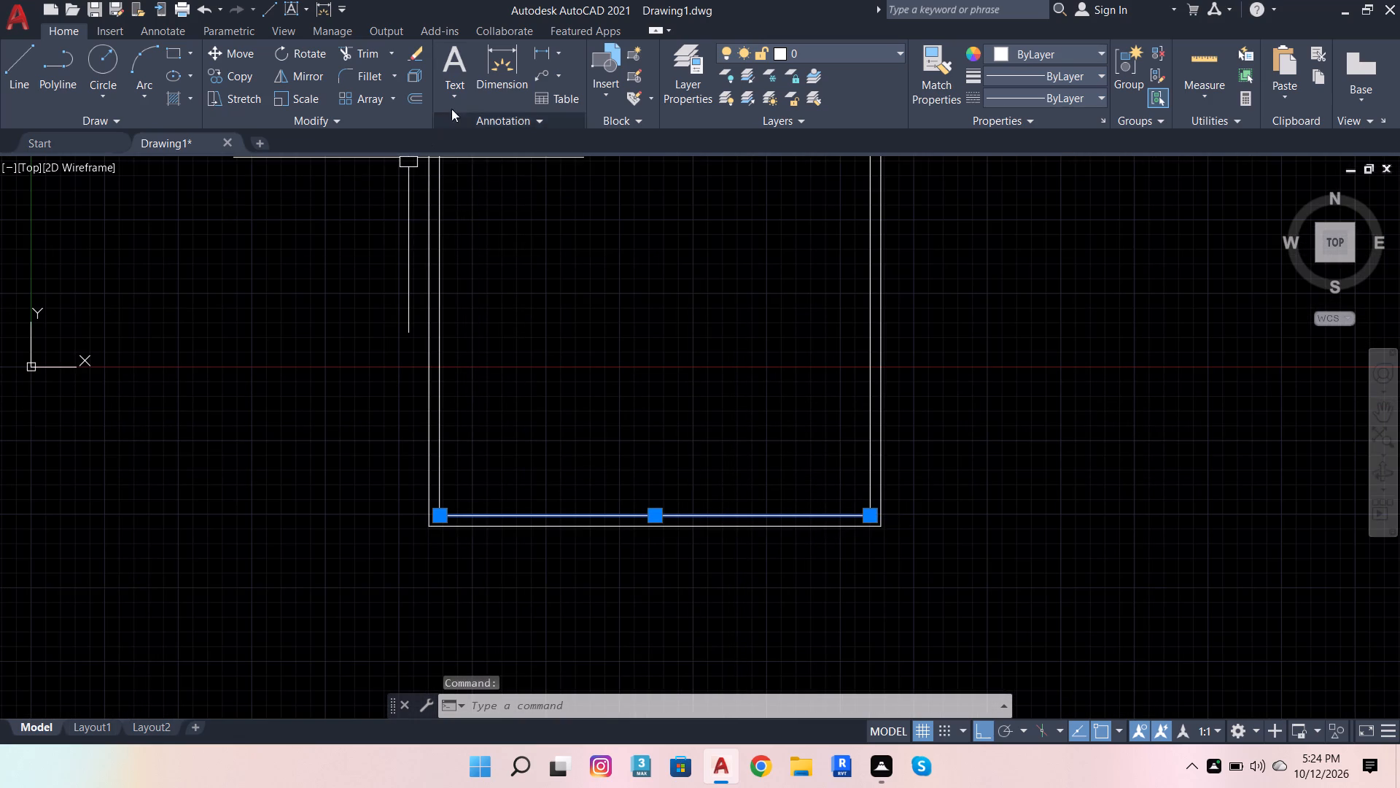
{"action": "left_click", "coordinate": [419, 93]}
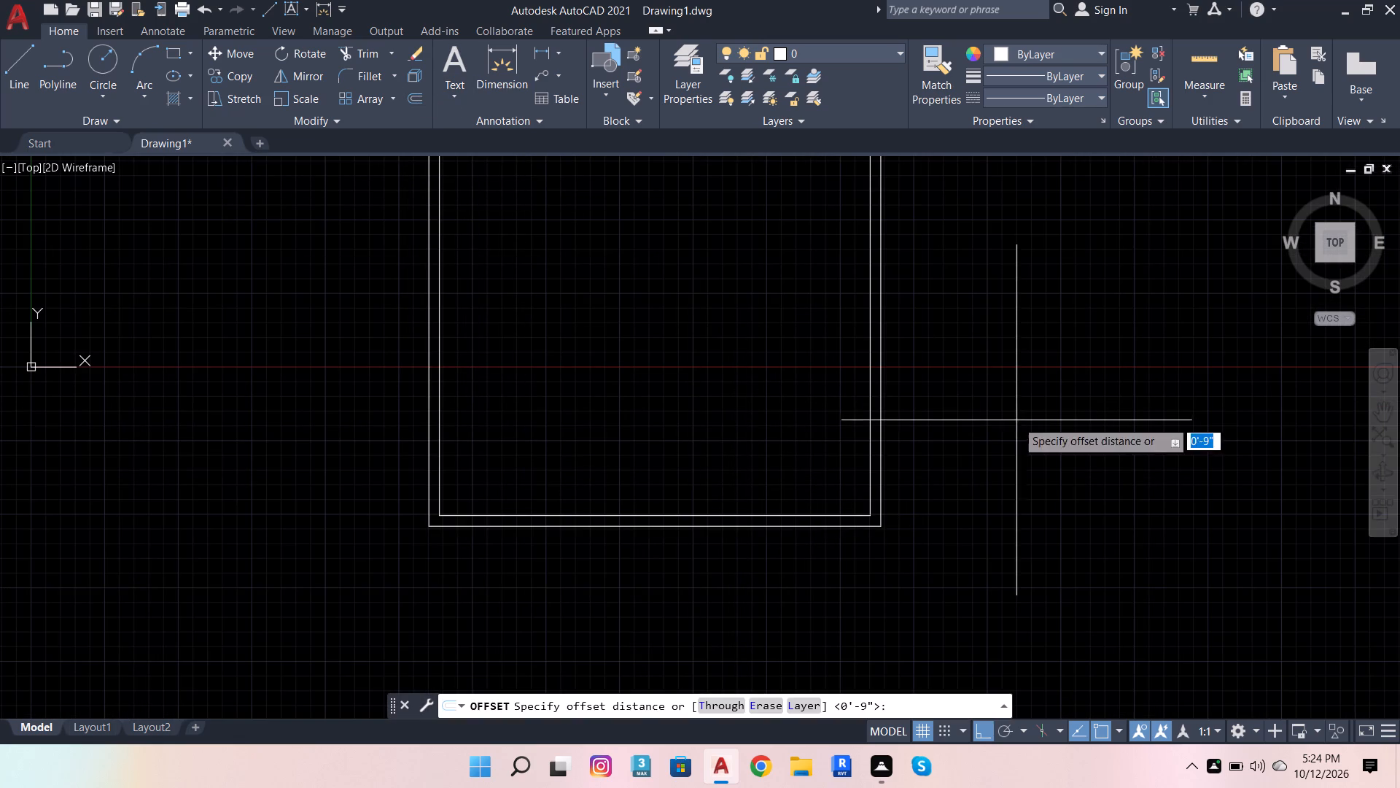
{"action": "left_click", "coordinate": [871, 519]}
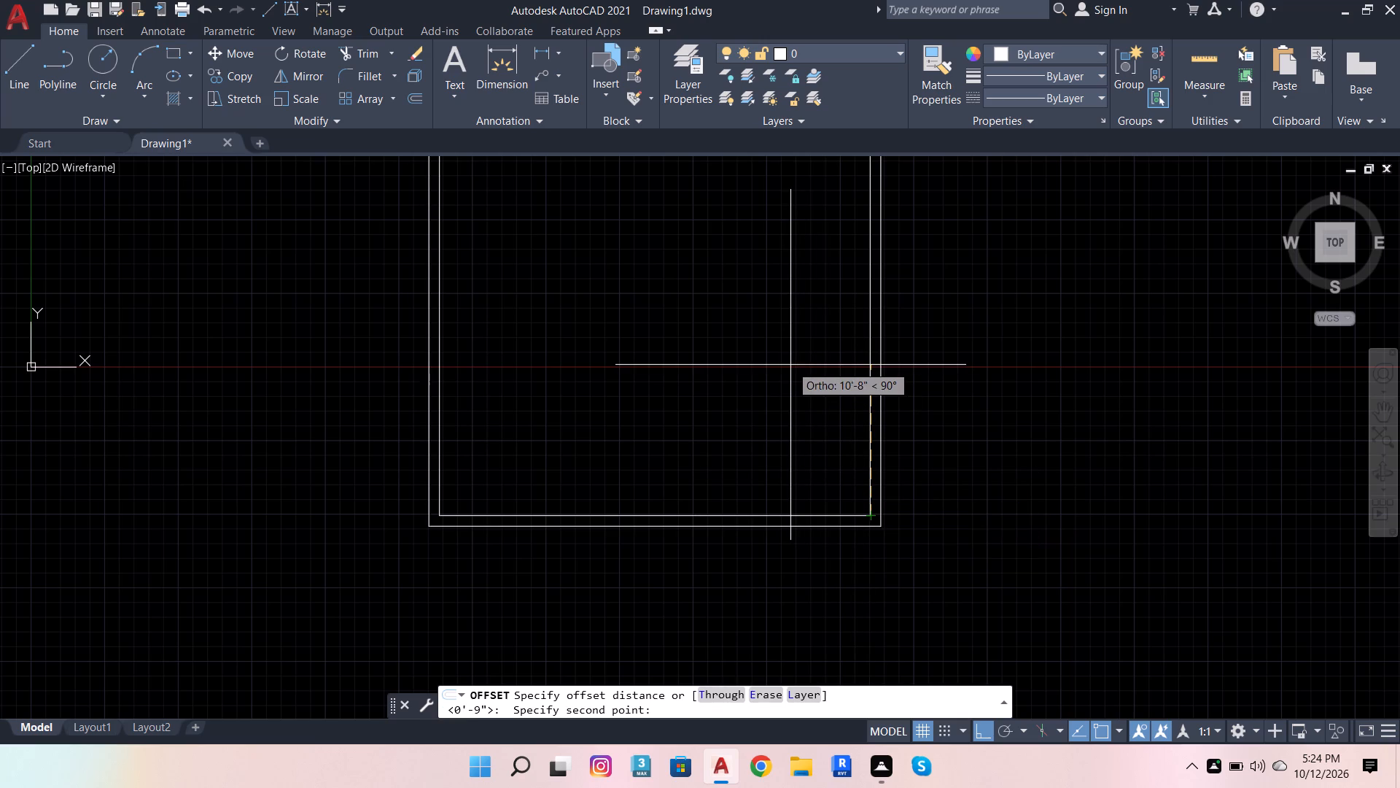
{"action": "type", "text": "14'"}
{"action": "key", "text": "Return"}
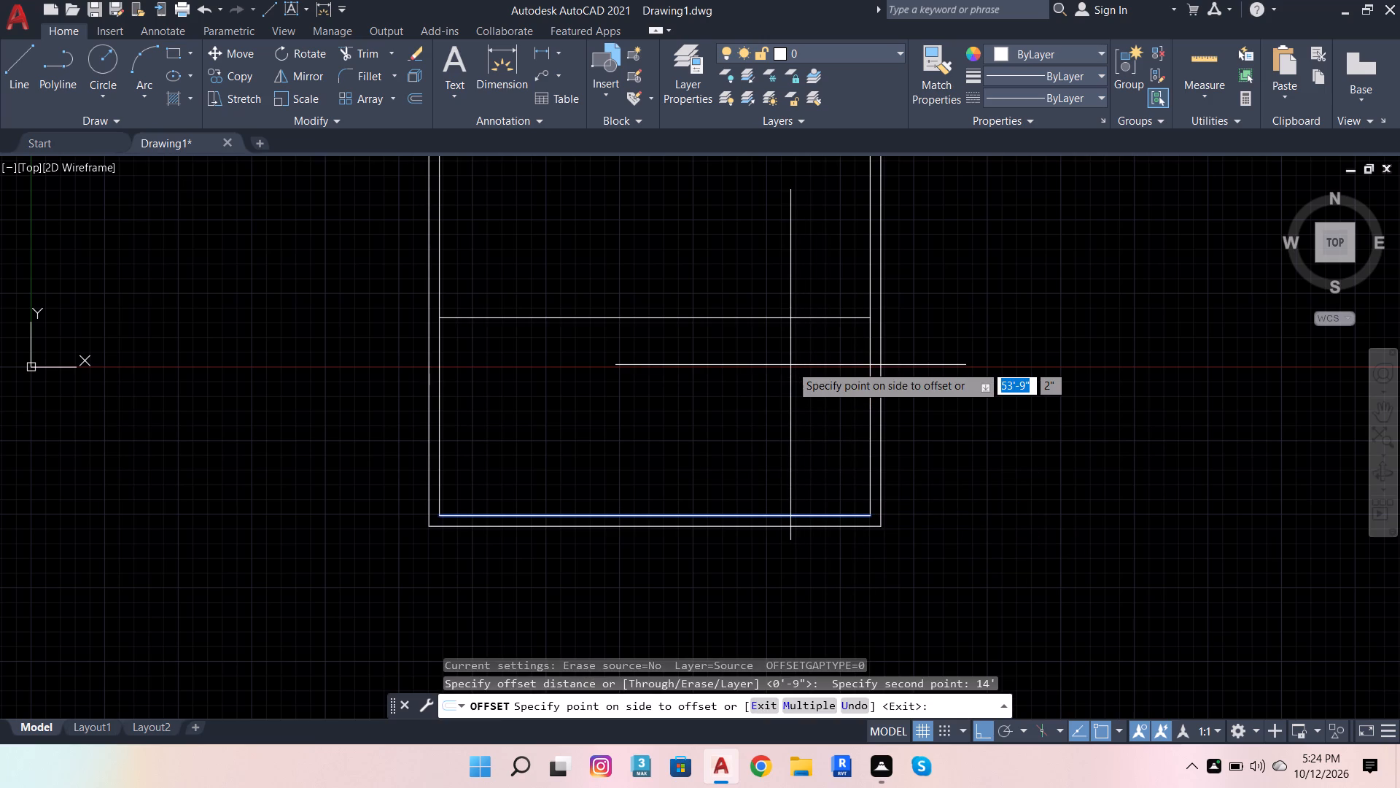
{"action": "left_click", "coordinate": [790, 365]}
{"action": "left_click", "coordinate": [869, 364]}
{"action": "left_click", "coordinate": [709, 385]}
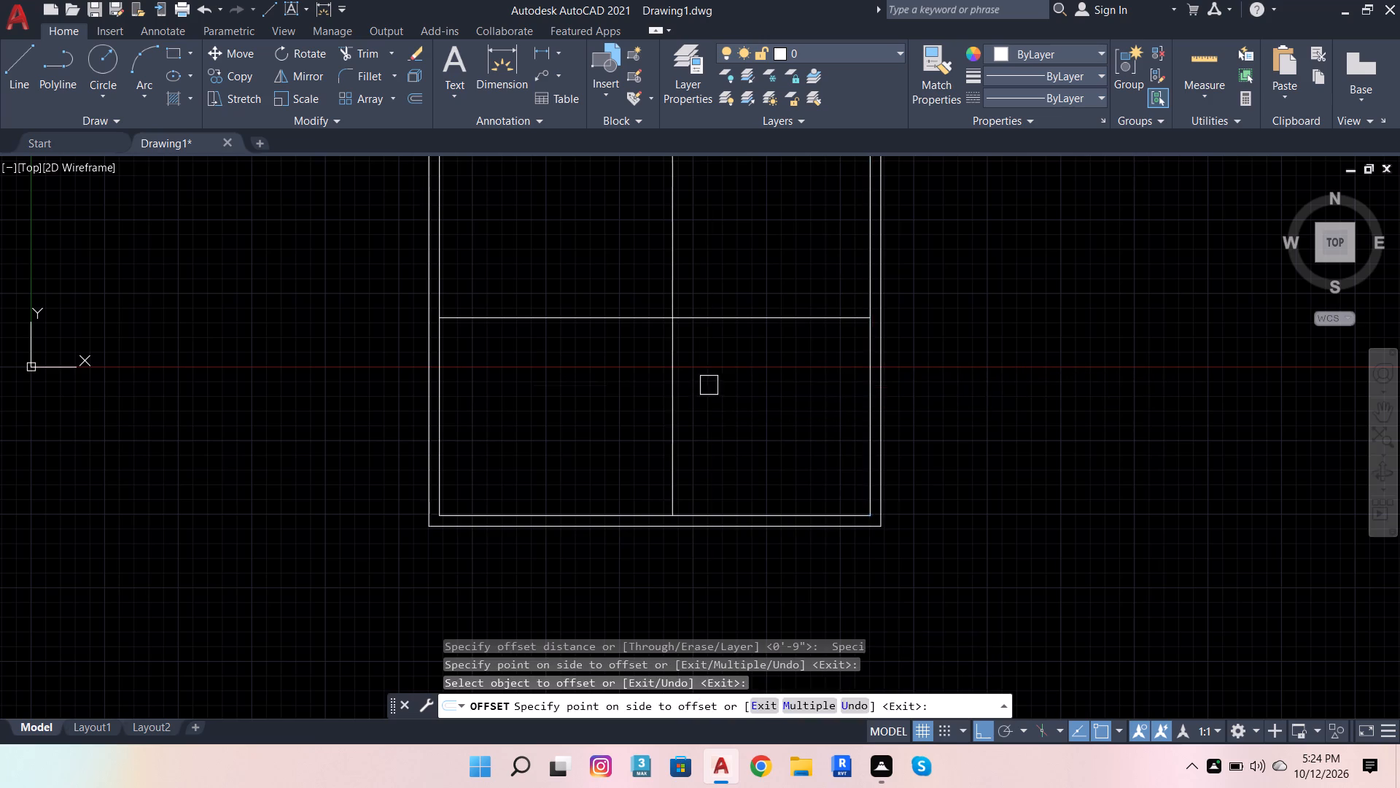
{"action": "scroll", "coordinate": [815, 433], "scroll_direction": "down", "scroll_amount": 2}
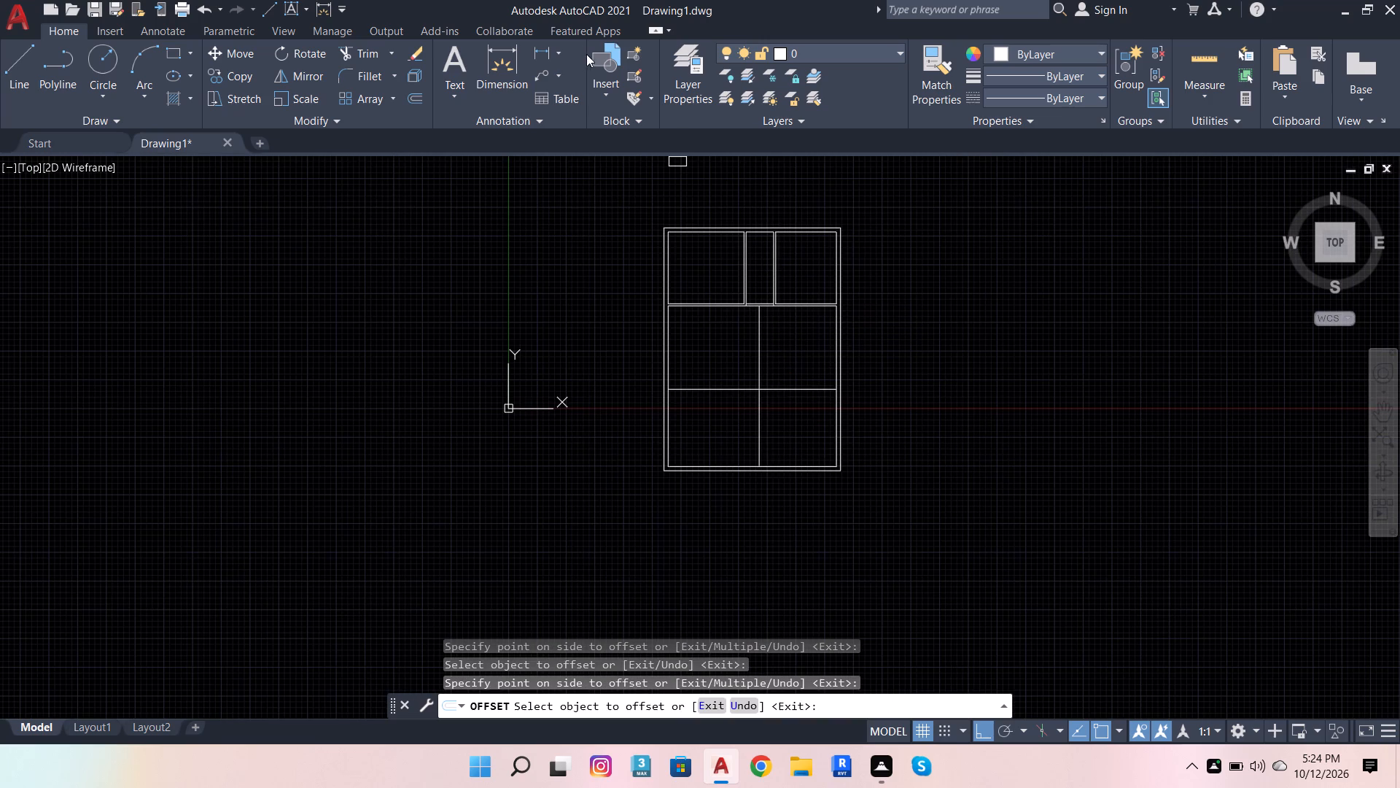
Offset the new vertical line 4.5" to the left and the new horizontal line 4.5" upward to form partitions.
{"action": "left_click", "coordinate": [418, 98]}
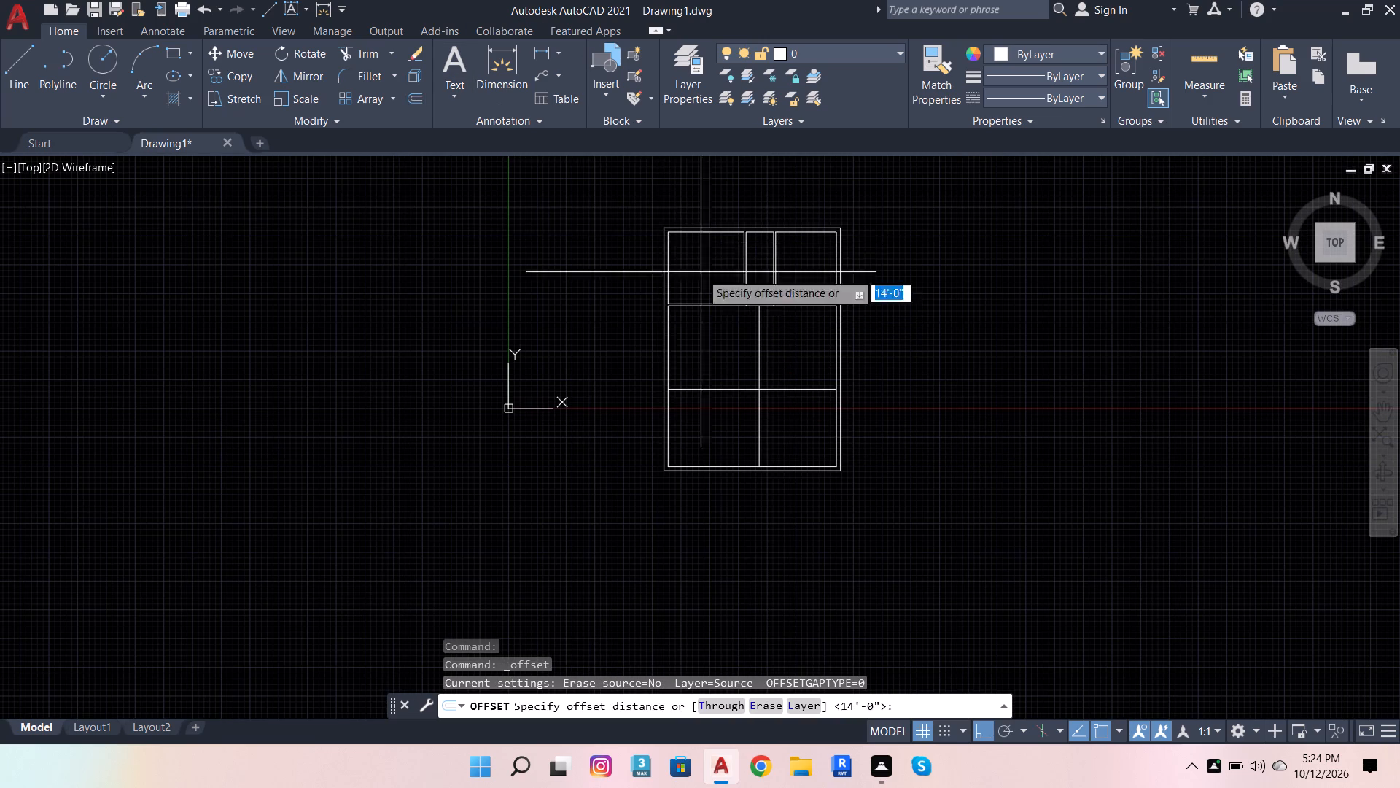
{"action": "scroll", "coordinate": [769, 322], "scroll_direction": "up", "scroll_amount": 2}
{"action": "left_click", "coordinate": [742, 277]}
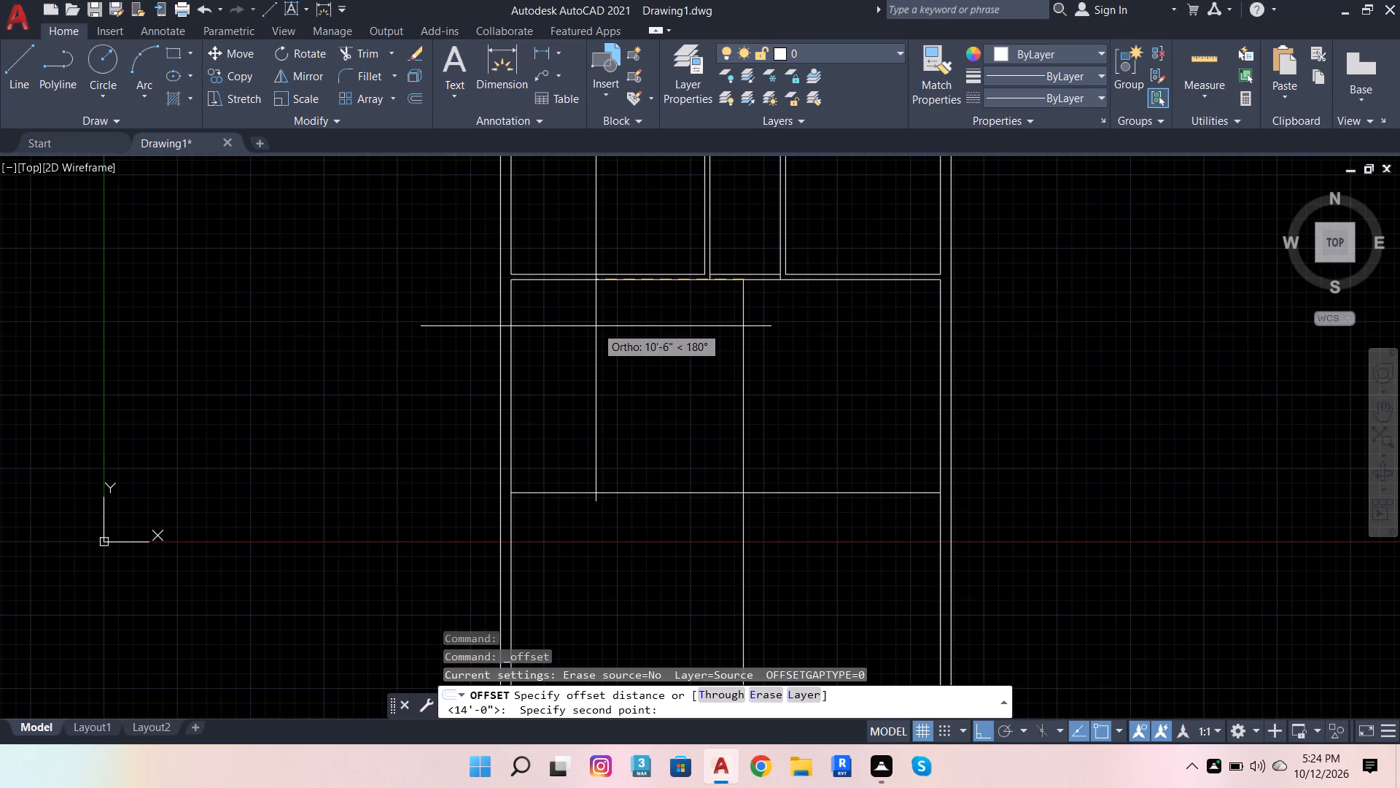
{"action": "type", "text": "4.5"}
{"action": "key", "text": "Return"}
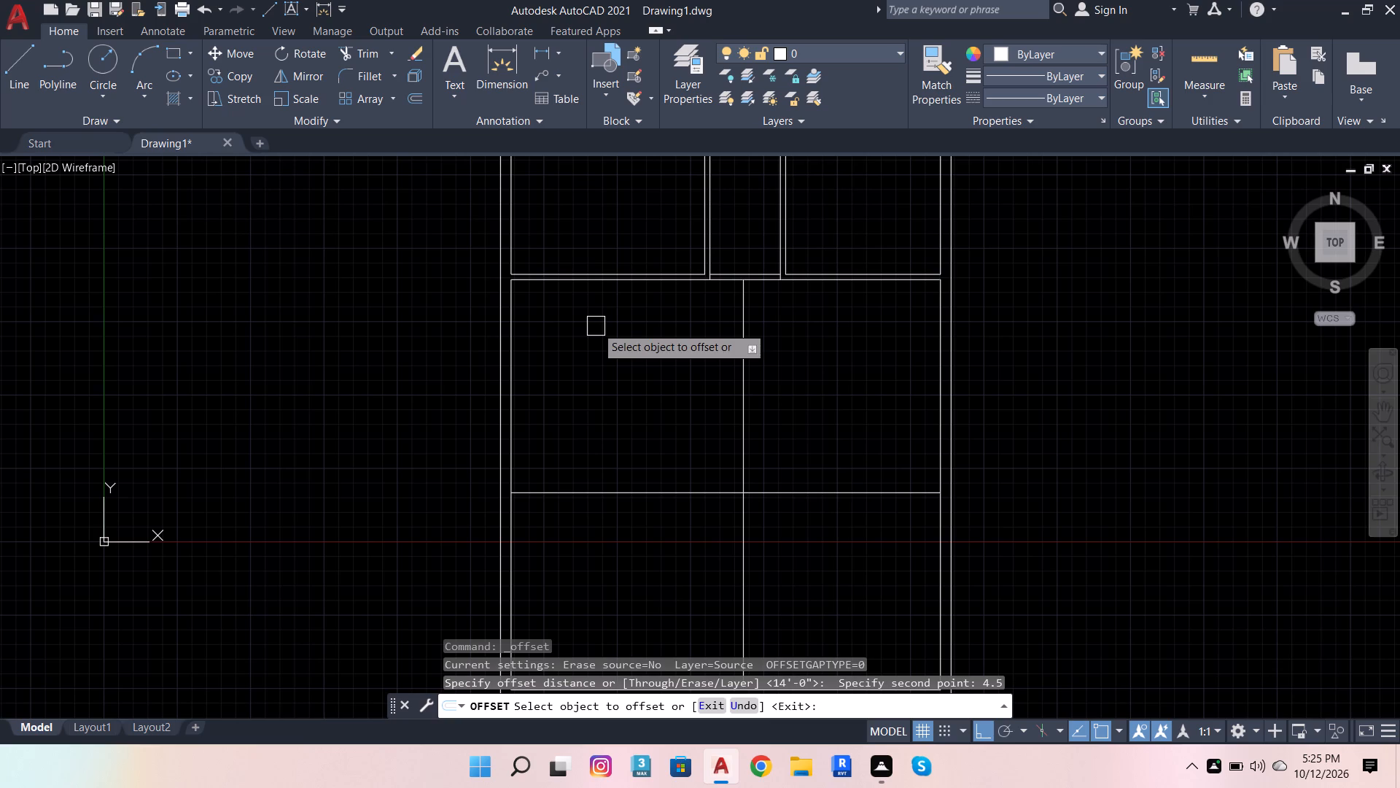
{"action": "left_click", "coordinate": [750, 314]}
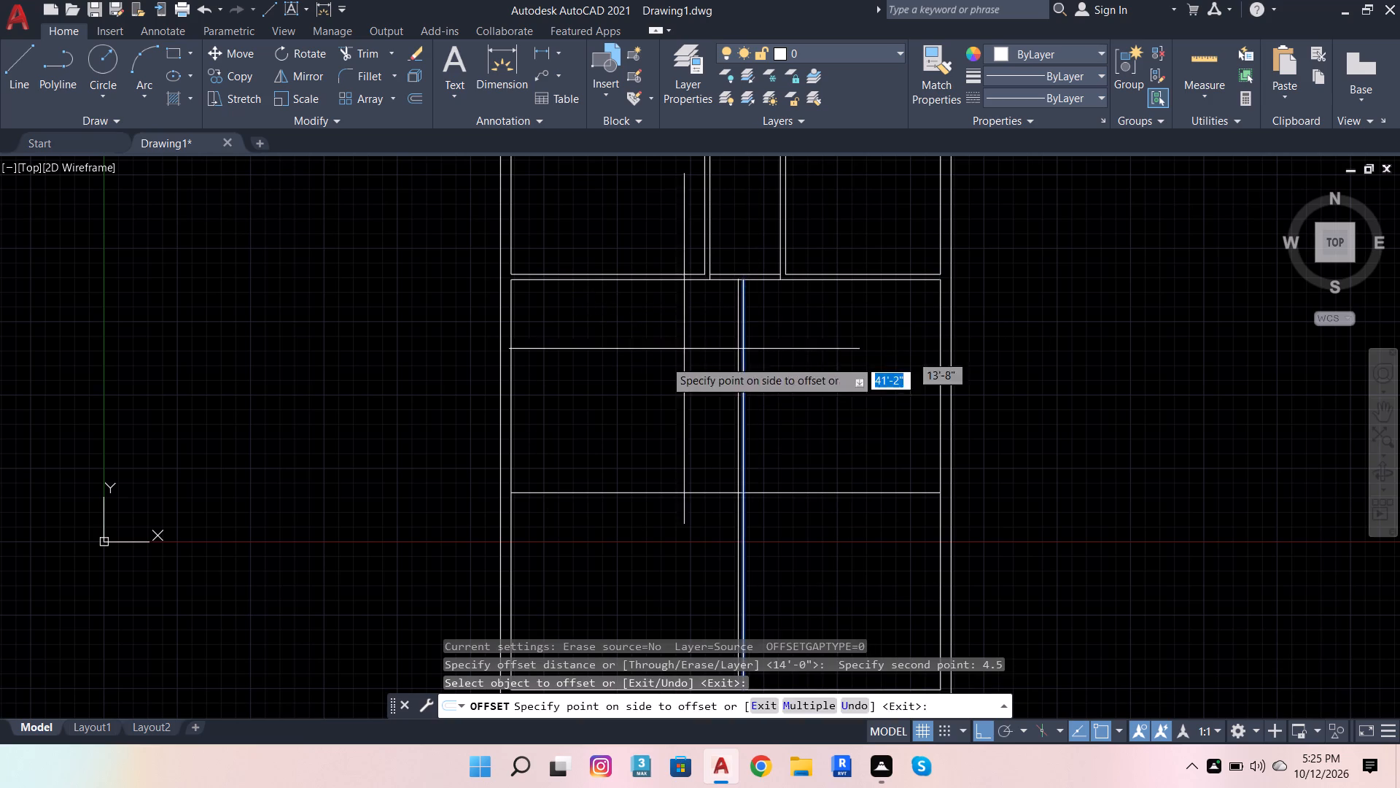
{"action": "left_click", "coordinate": [658, 363]}
{"action": "left_click", "coordinate": [877, 498]}
{"action": "left_click", "coordinate": [873, 415]}
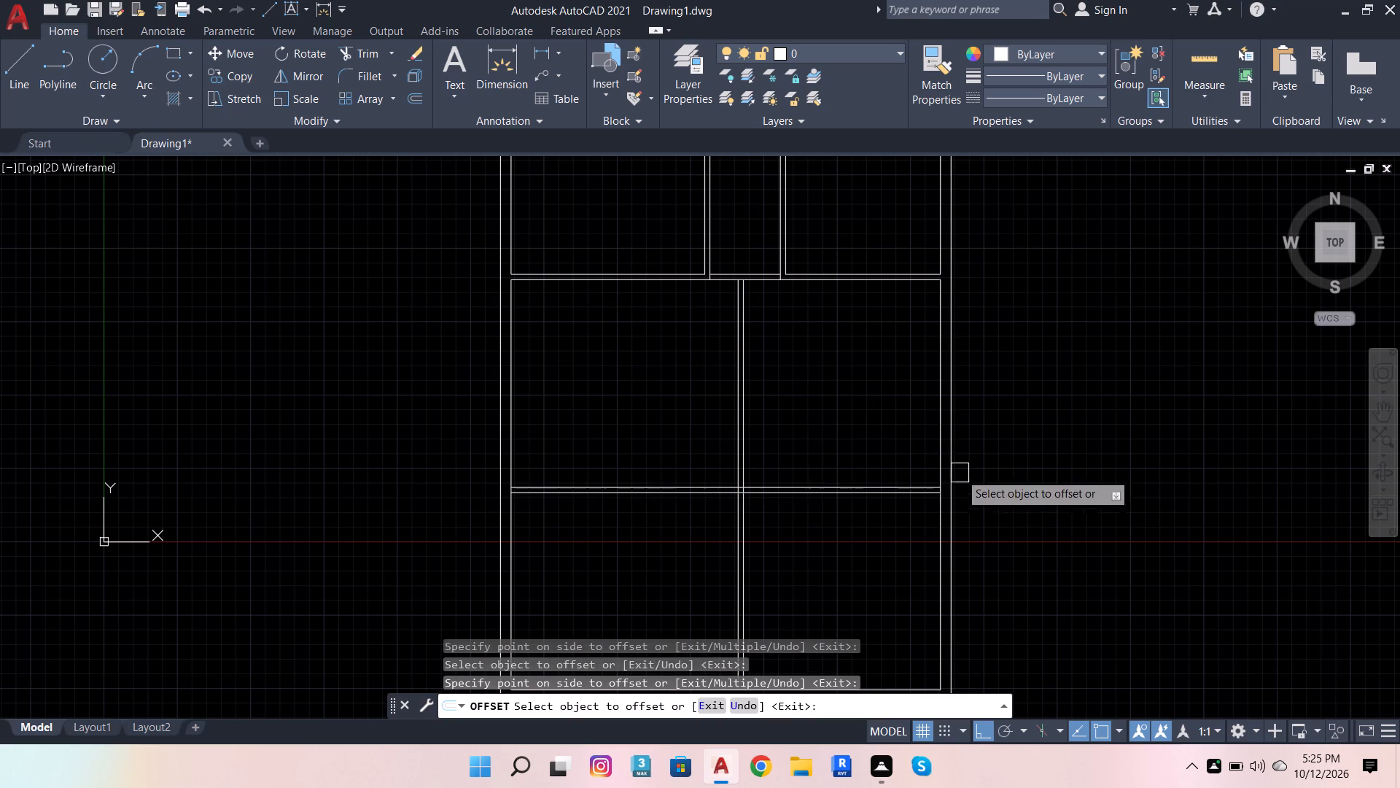
Trim the new partition lines beyond their crossing to leave a clean L-shaped corner around the bottom right room.
{"action": "left_click", "coordinate": [346, 51]}
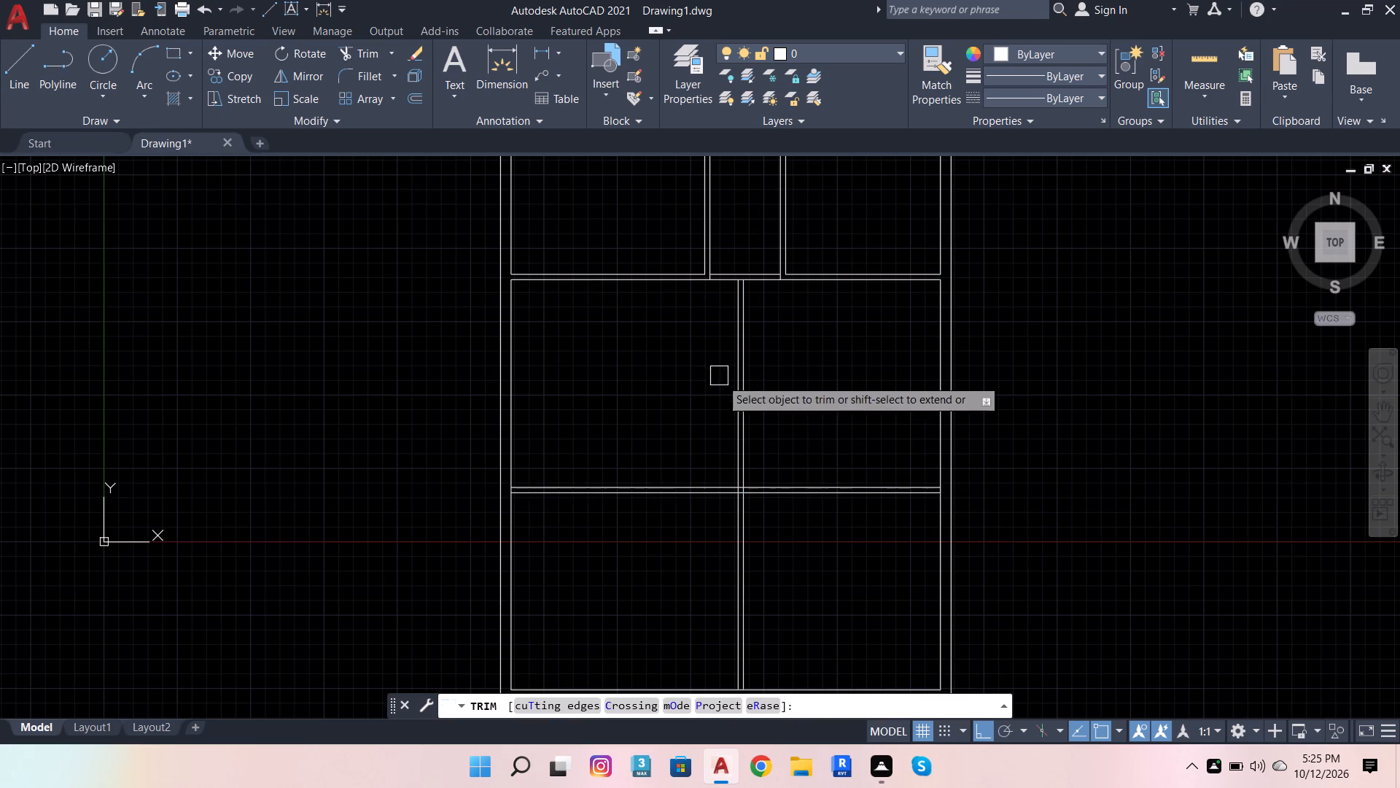
{"action": "left_click_drag", "start_coordinate": [841, 411], "coordinate": [652, 531]}
{"action": "scroll", "coordinate": [736, 504], "scroll_direction": "up", "scroll_amount": 2}
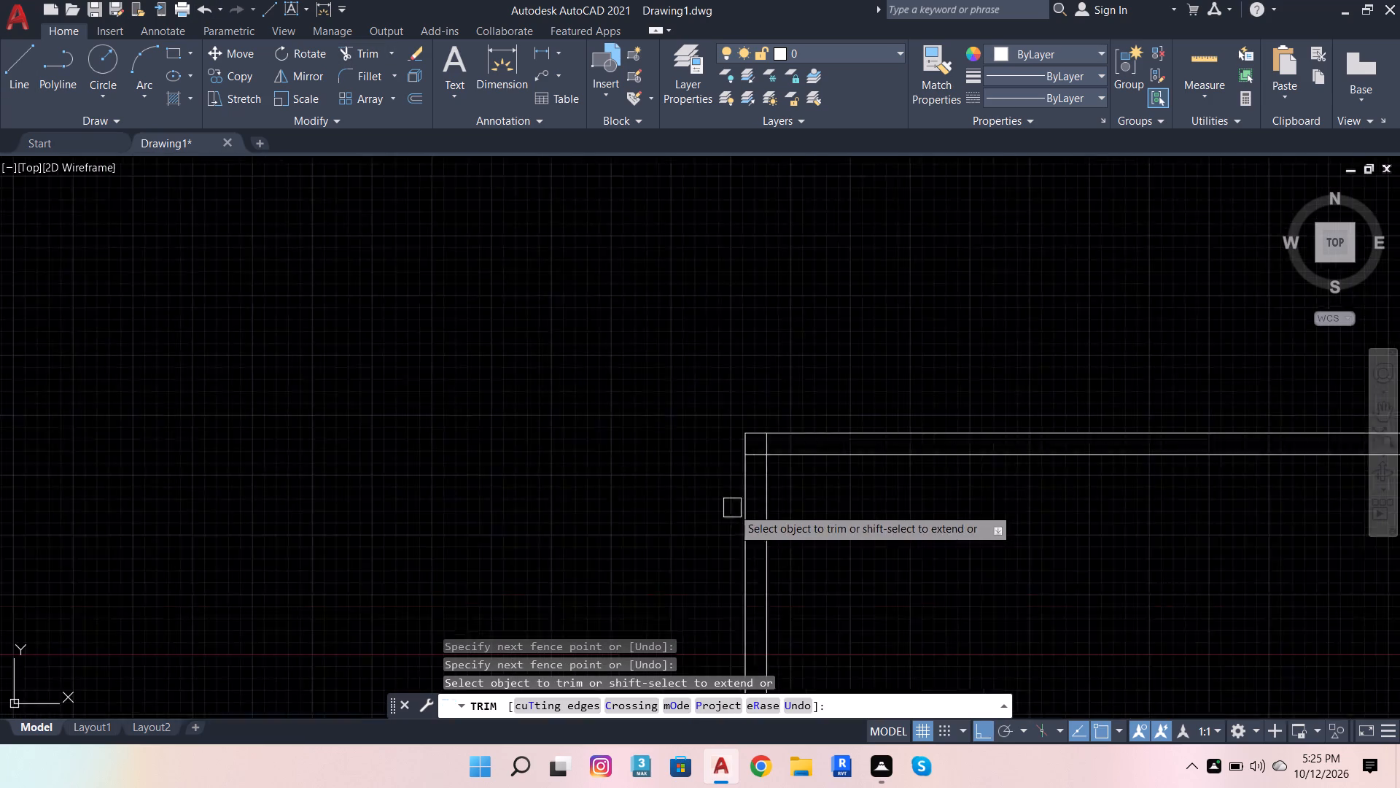
{"action": "scroll", "coordinate": [732, 508], "scroll_direction": "up", "scroll_amount": 4}
{"action": "left_click_drag", "start_coordinate": [876, 255], "coordinate": [864, 280]}
{"action": "left_click", "coordinate": [850, 303]}
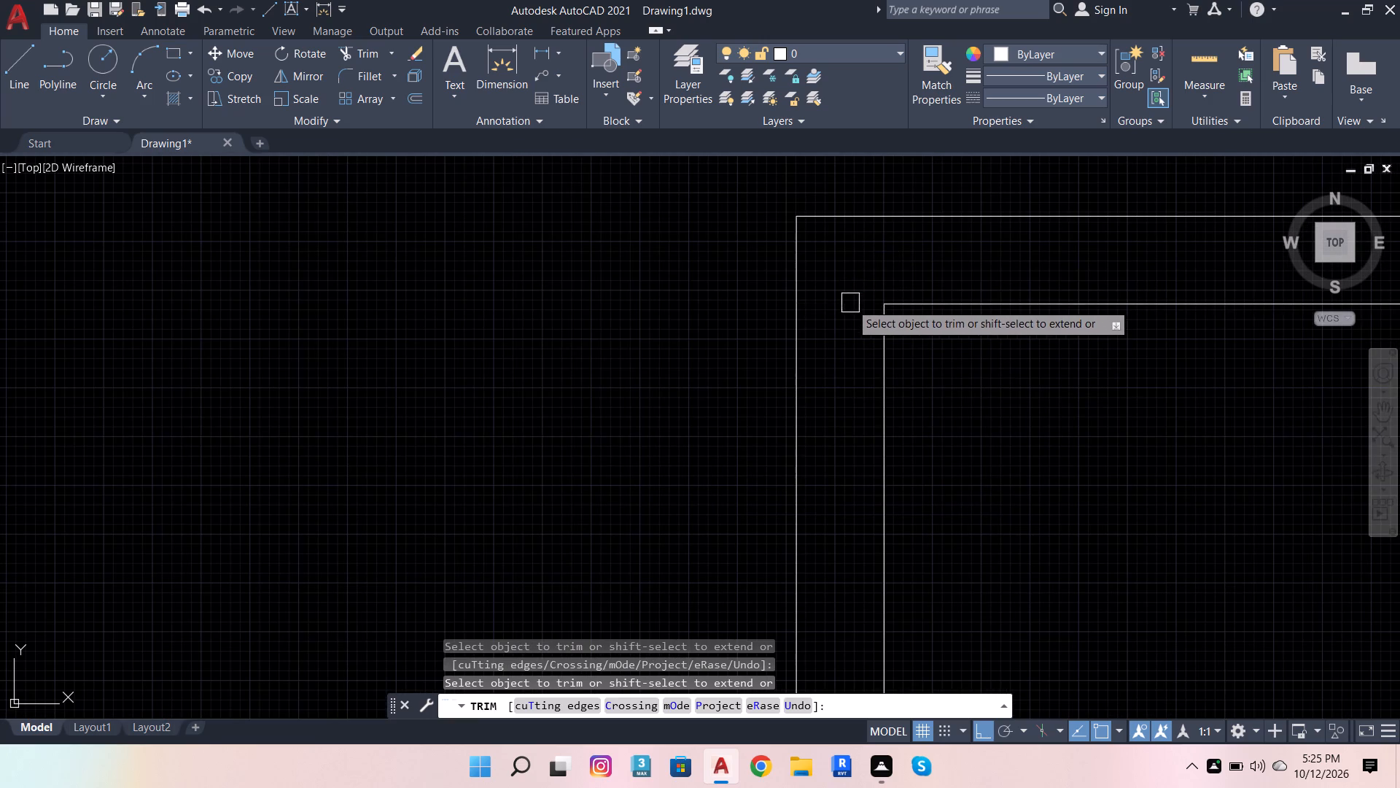
Trim the inner right and bottom wall lines between the bottom right room's partition lines to open both wall junctions.
{"action": "scroll", "coordinate": [594, 326], "scroll_direction": "down", "scroll_amount": 4}
{"action": "scroll", "coordinate": [1132, 311], "scroll_direction": "up", "scroll_amount": 3}
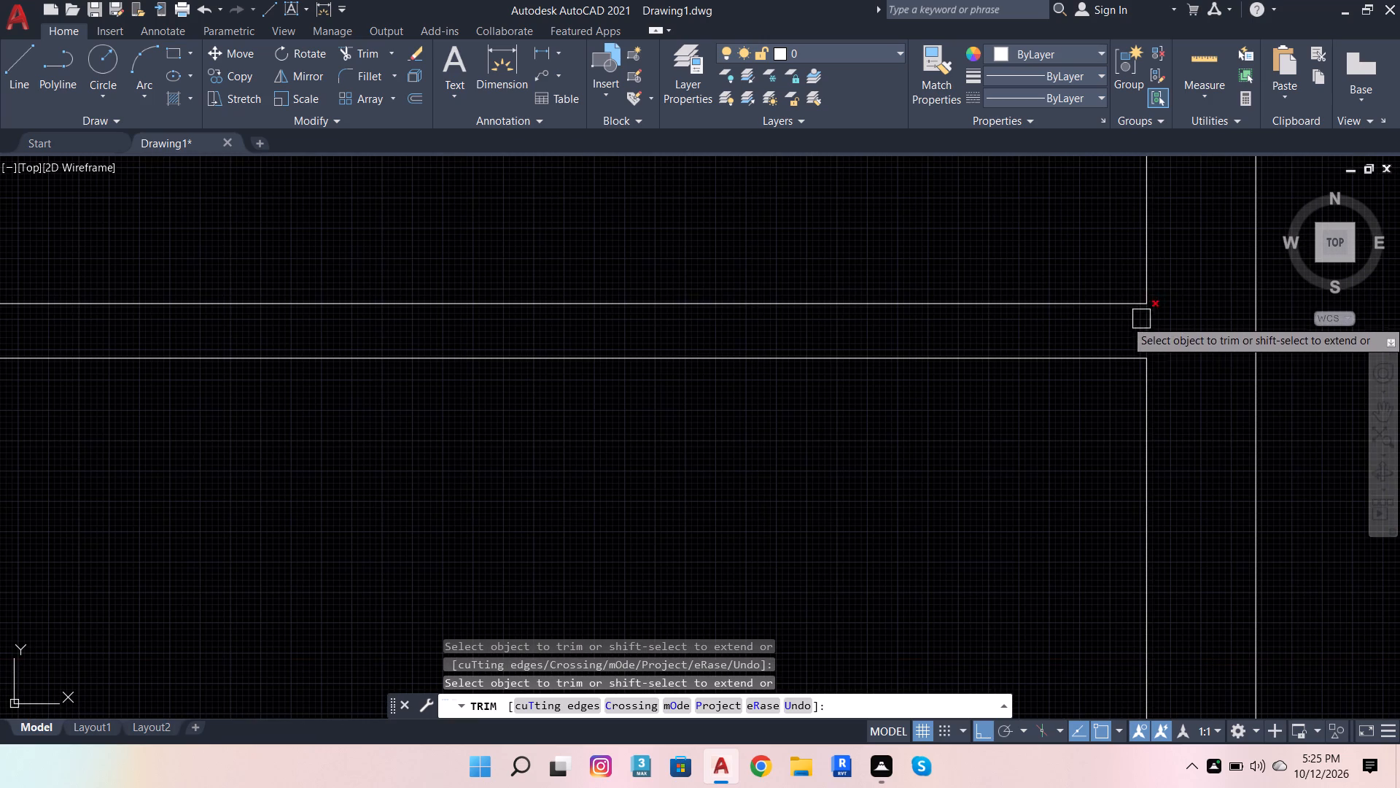
{"action": "left_click", "coordinate": [1146, 325]}
{"action": "scroll", "coordinate": [1062, 248], "scroll_direction": "down", "scroll_amount": 4}
{"action": "scroll", "coordinate": [814, 595], "scroll_direction": "up", "scroll_amount": 3}
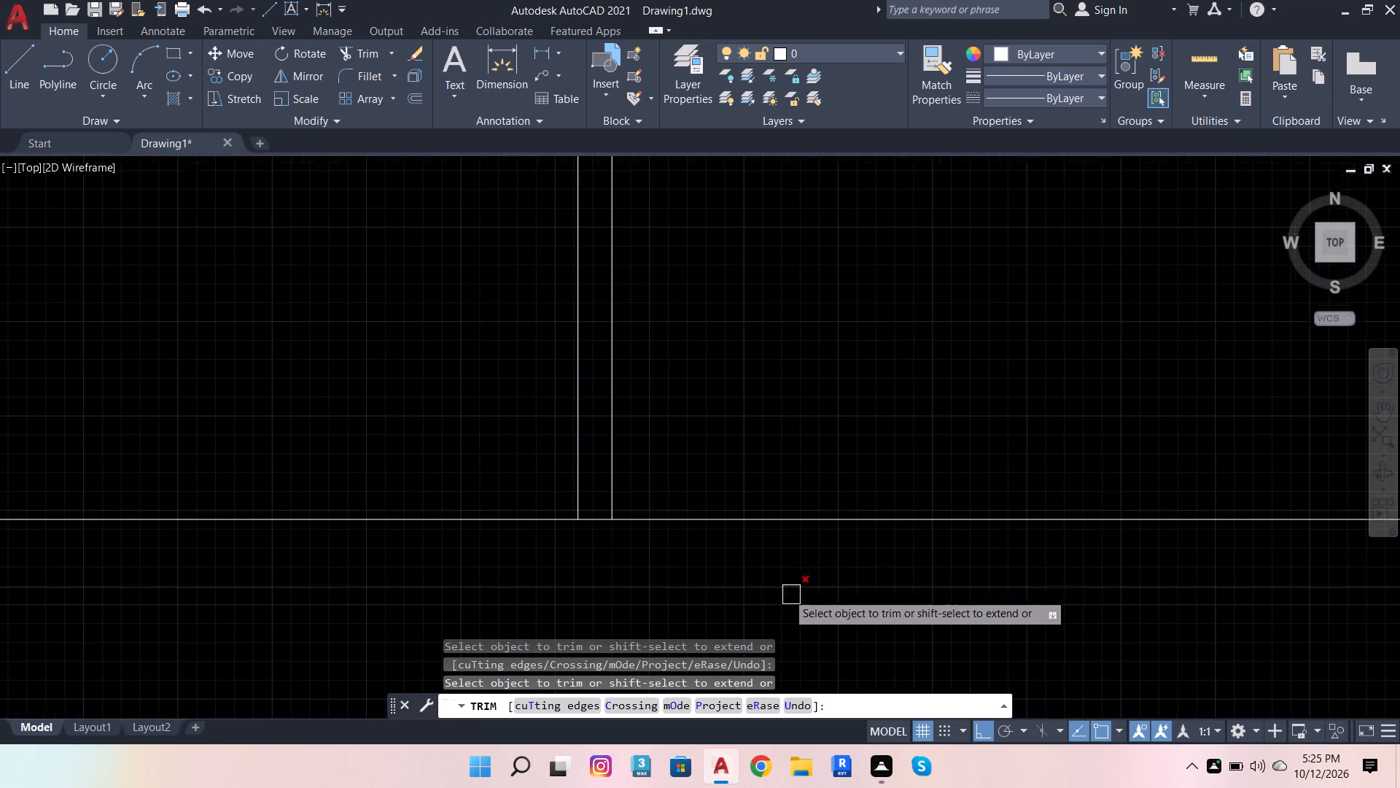
{"action": "scroll", "coordinate": [592, 531], "scroll_direction": "up", "scroll_amount": 2}
{"action": "left_click", "coordinate": [595, 517]}
{"action": "left_click", "coordinate": [602, 475]}
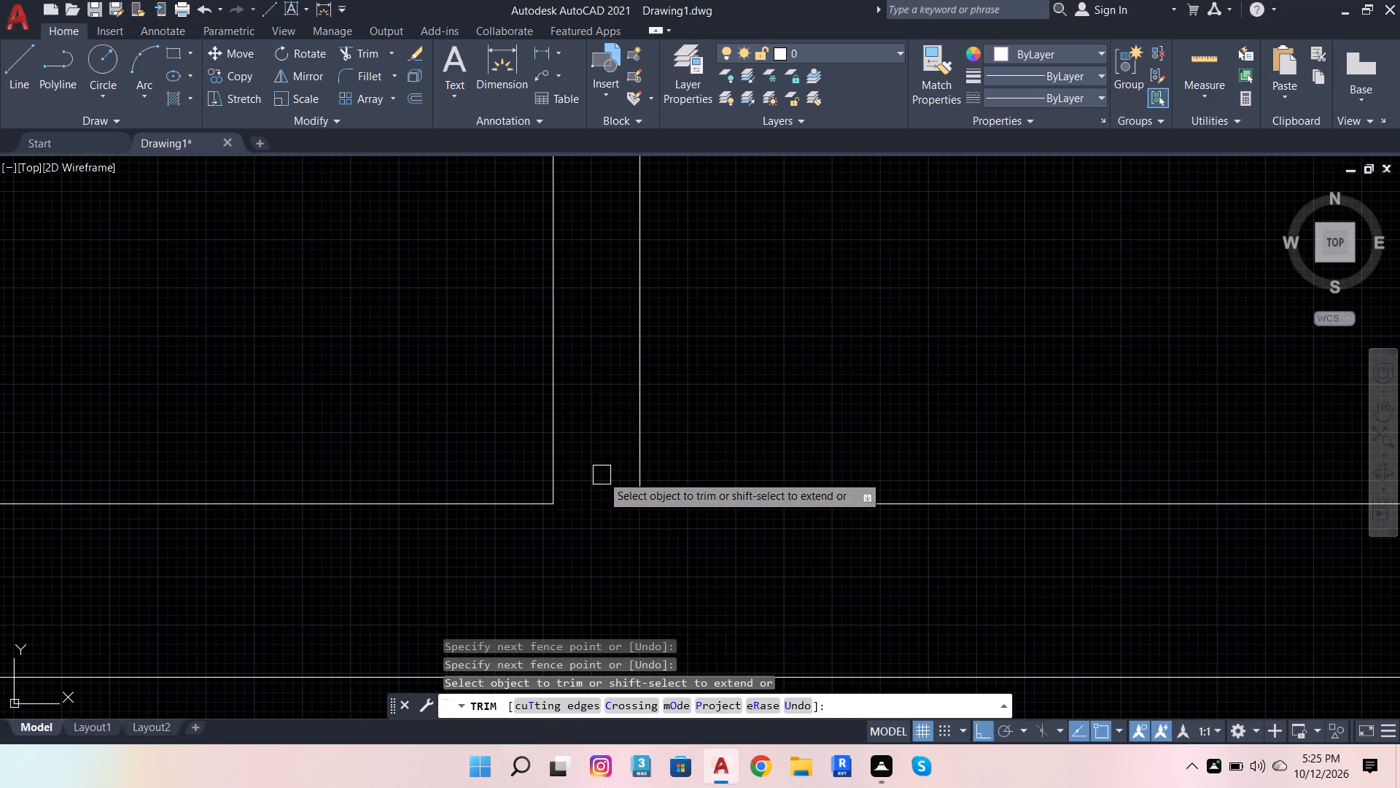
Offset the upper line of the bottom right room's horizontal partition 6' upward.
{"action": "scroll", "coordinate": [643, 535], "scroll_direction": "down", "scroll_amount": 6}
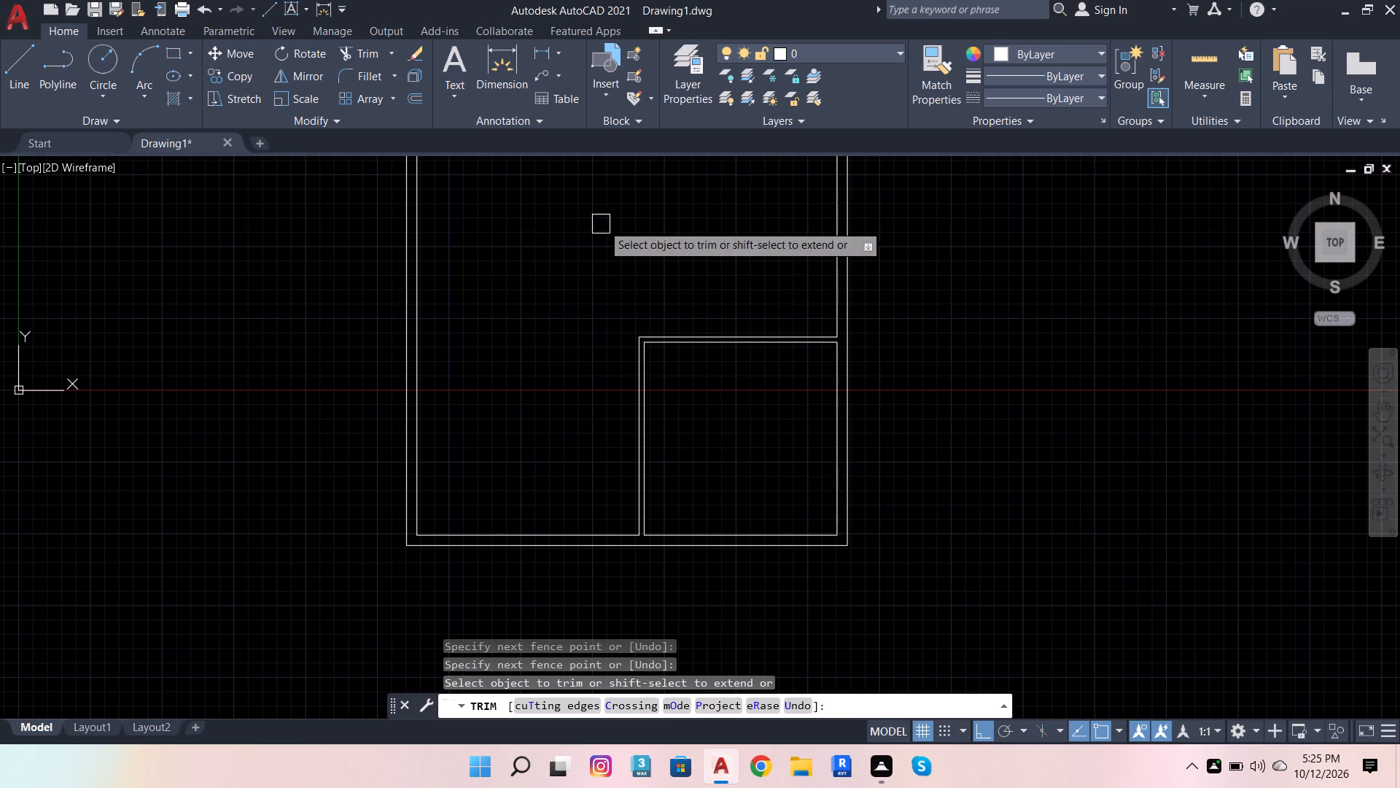
{"action": "scroll", "coordinate": [737, 503], "scroll_direction": "down", "scroll_amount": 2}
{"action": "scroll", "coordinate": [760, 423], "scroll_direction": "up", "scroll_amount": 3}
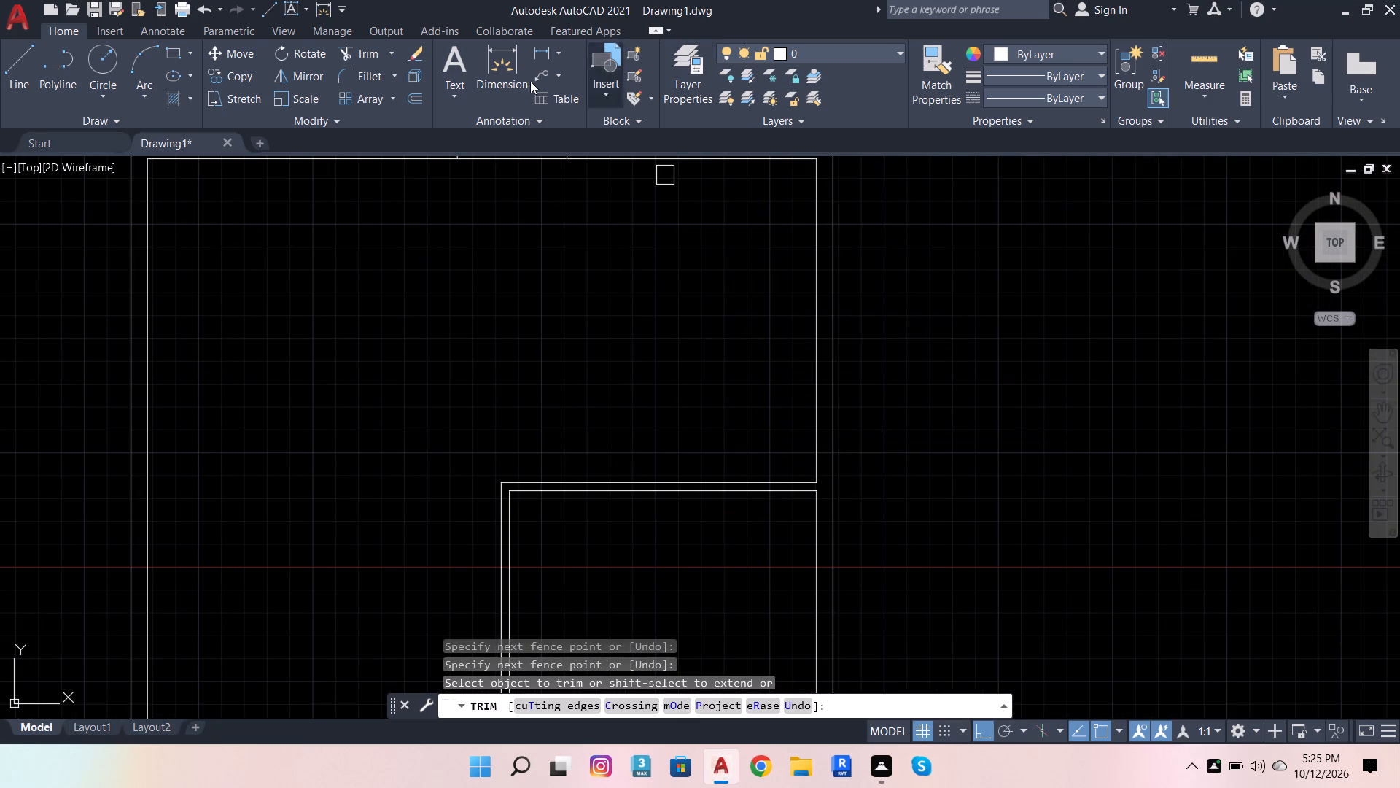
{"action": "left_click", "coordinate": [413, 101]}
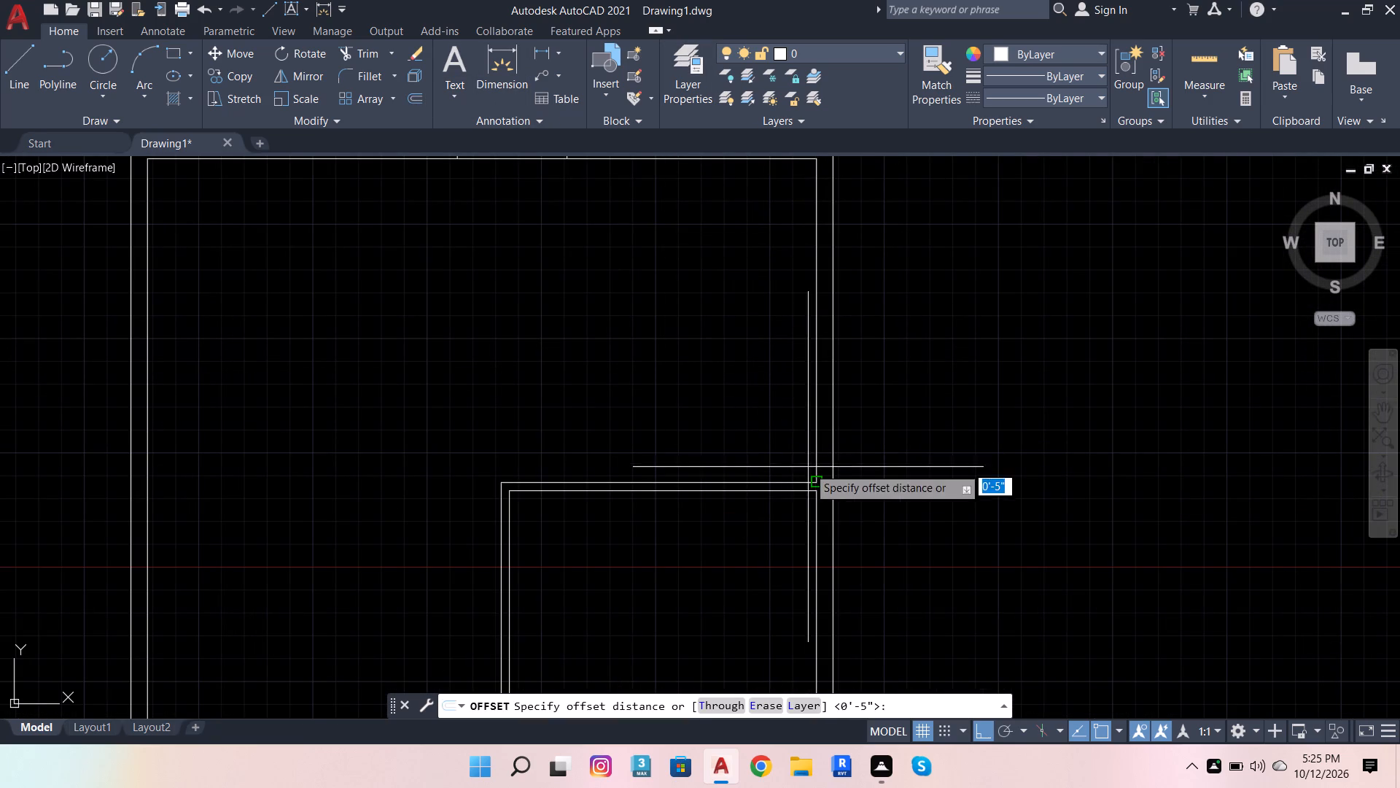
{"action": "left_click", "coordinate": [817, 478]}
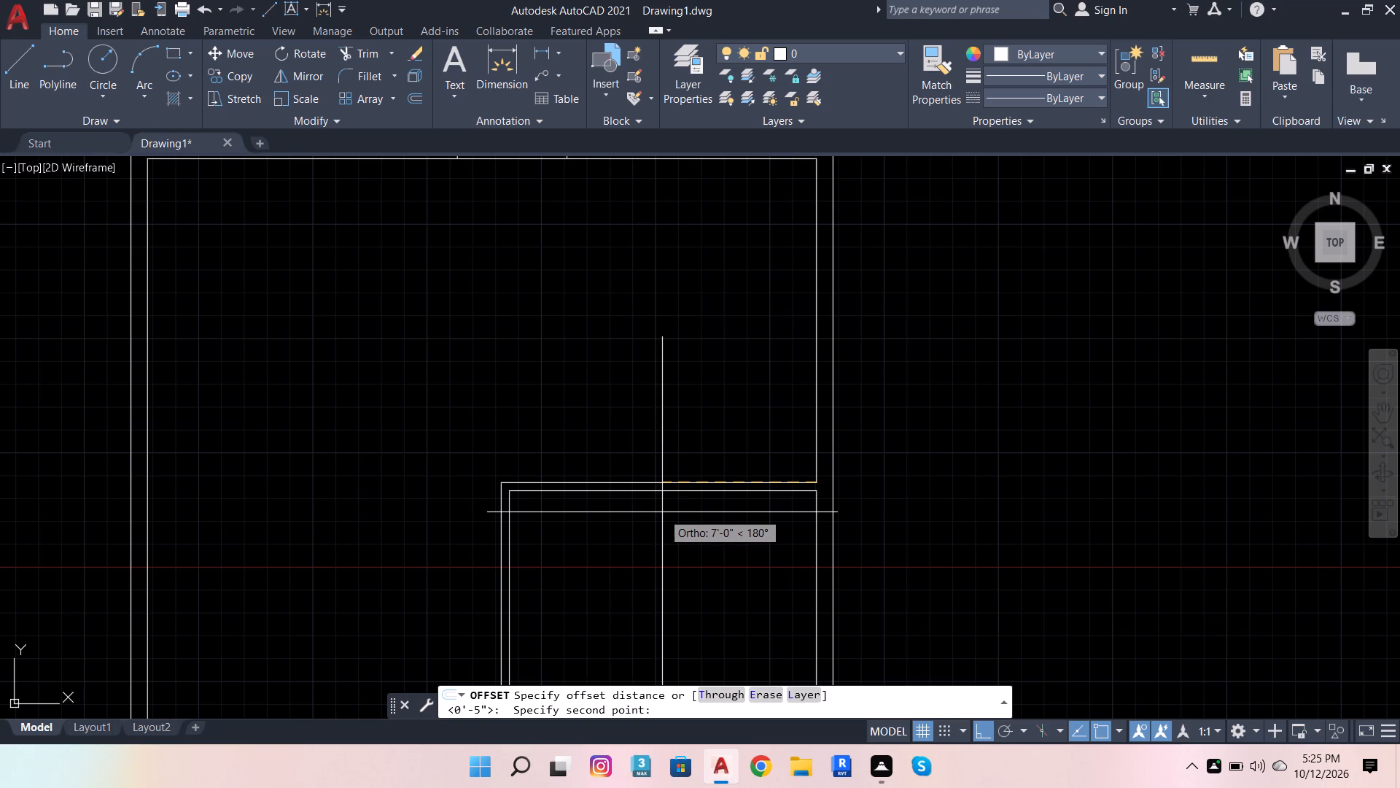
{"action": "key", "text": "9"}
{"action": "key", "text": "BackSpace"}
{"action": "type", "text": "6'"}
{"action": "key", "text": "Return"}
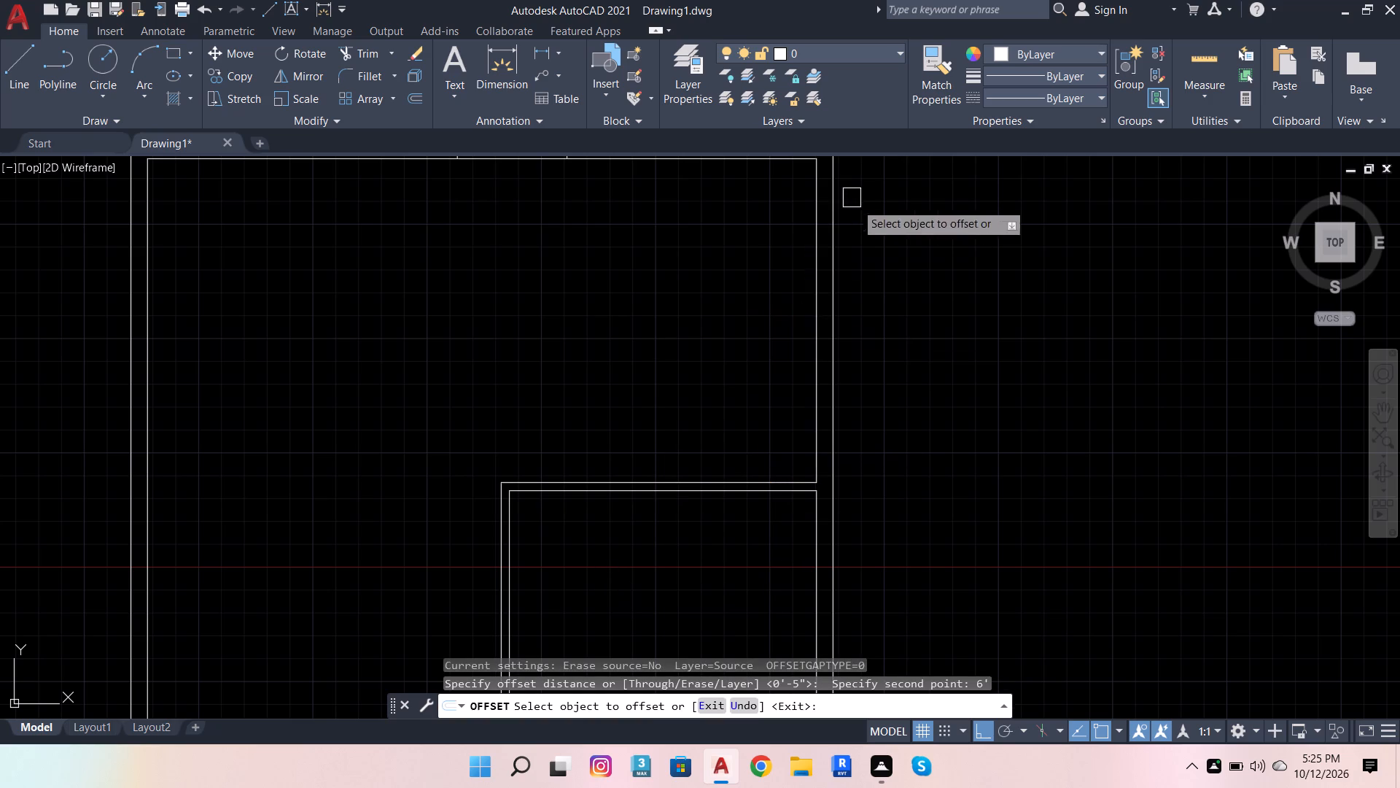
{"action": "left_click", "coordinate": [690, 474]}
{"action": "left_click", "coordinate": [718, 393]}
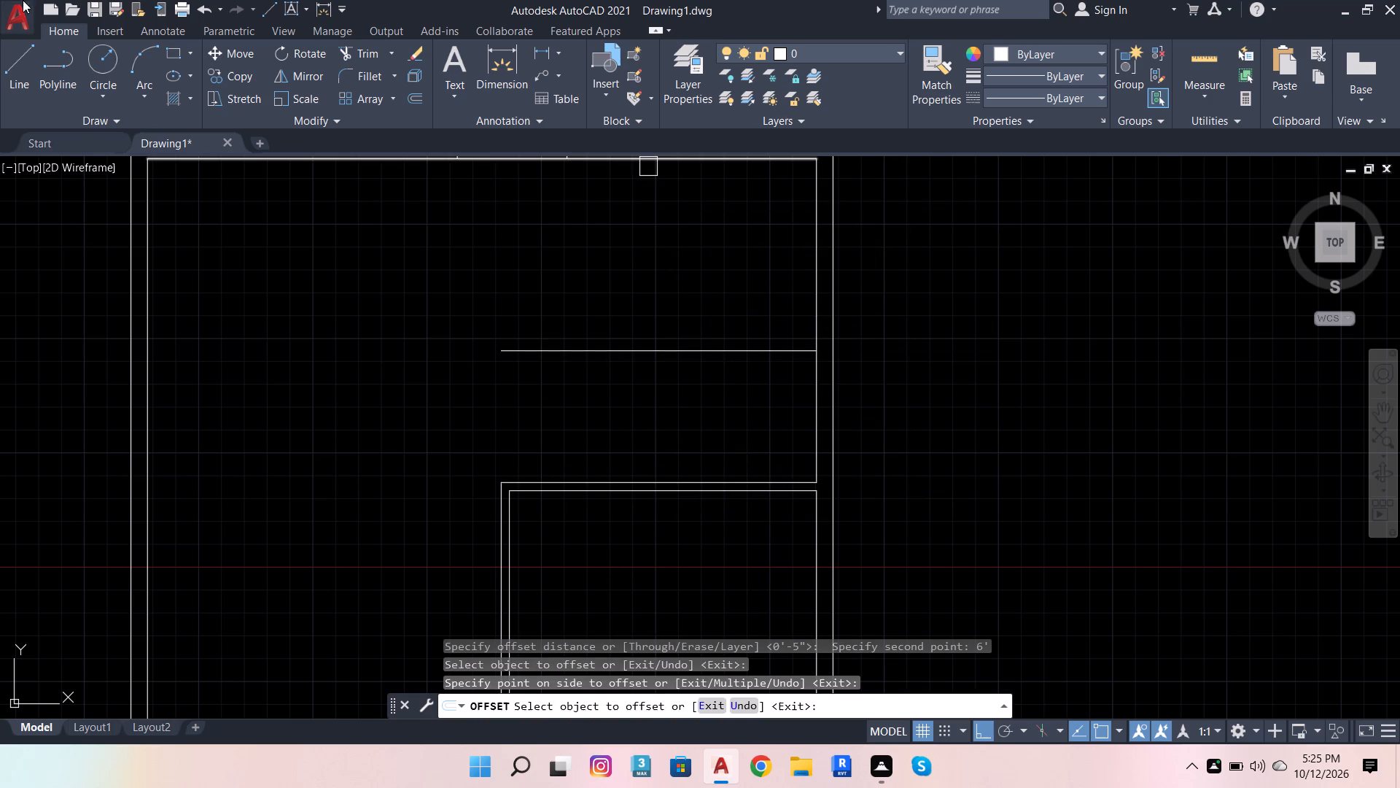
Offset the inner right wall line above the bottom right room 7' to the left.
{"action": "left_click", "coordinate": [414, 98]}
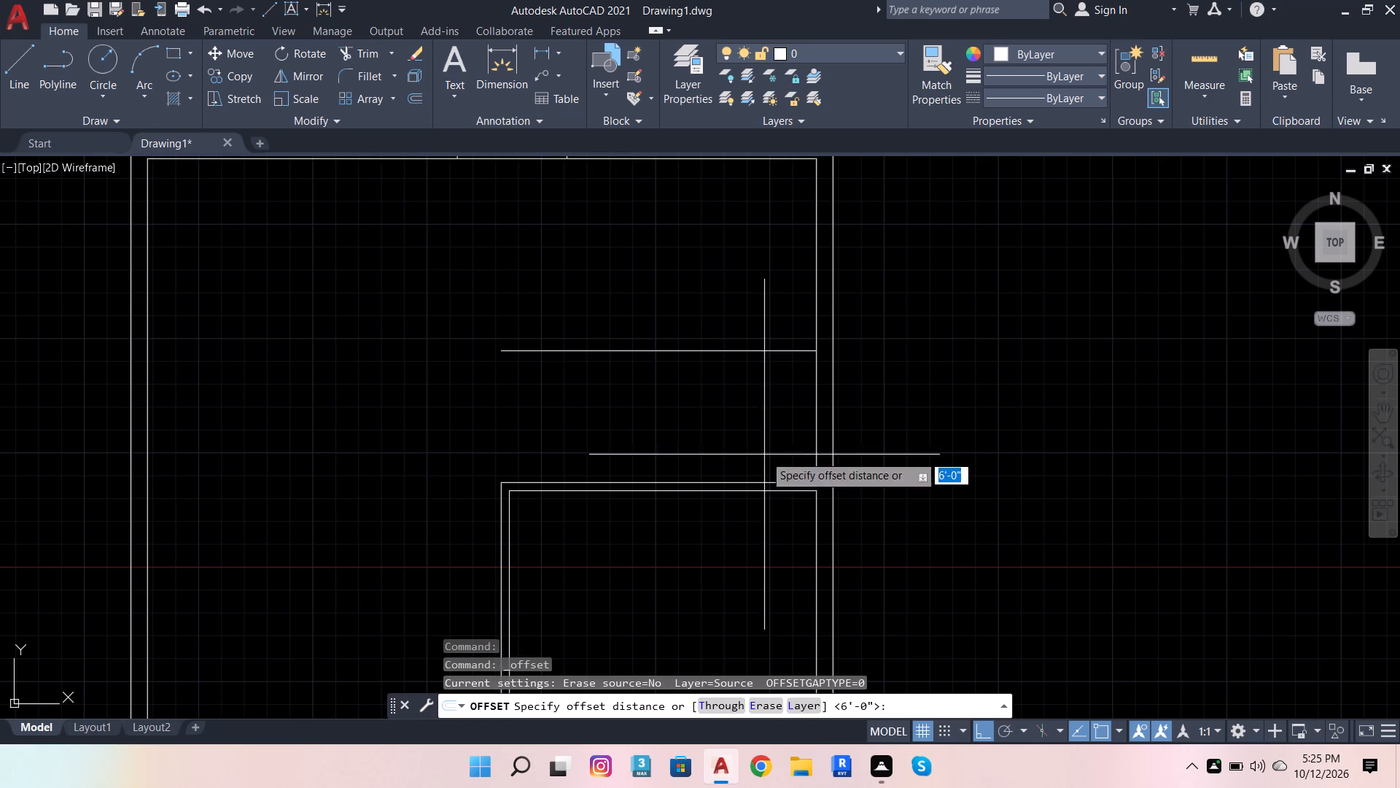
{"action": "left_click", "coordinate": [823, 474]}
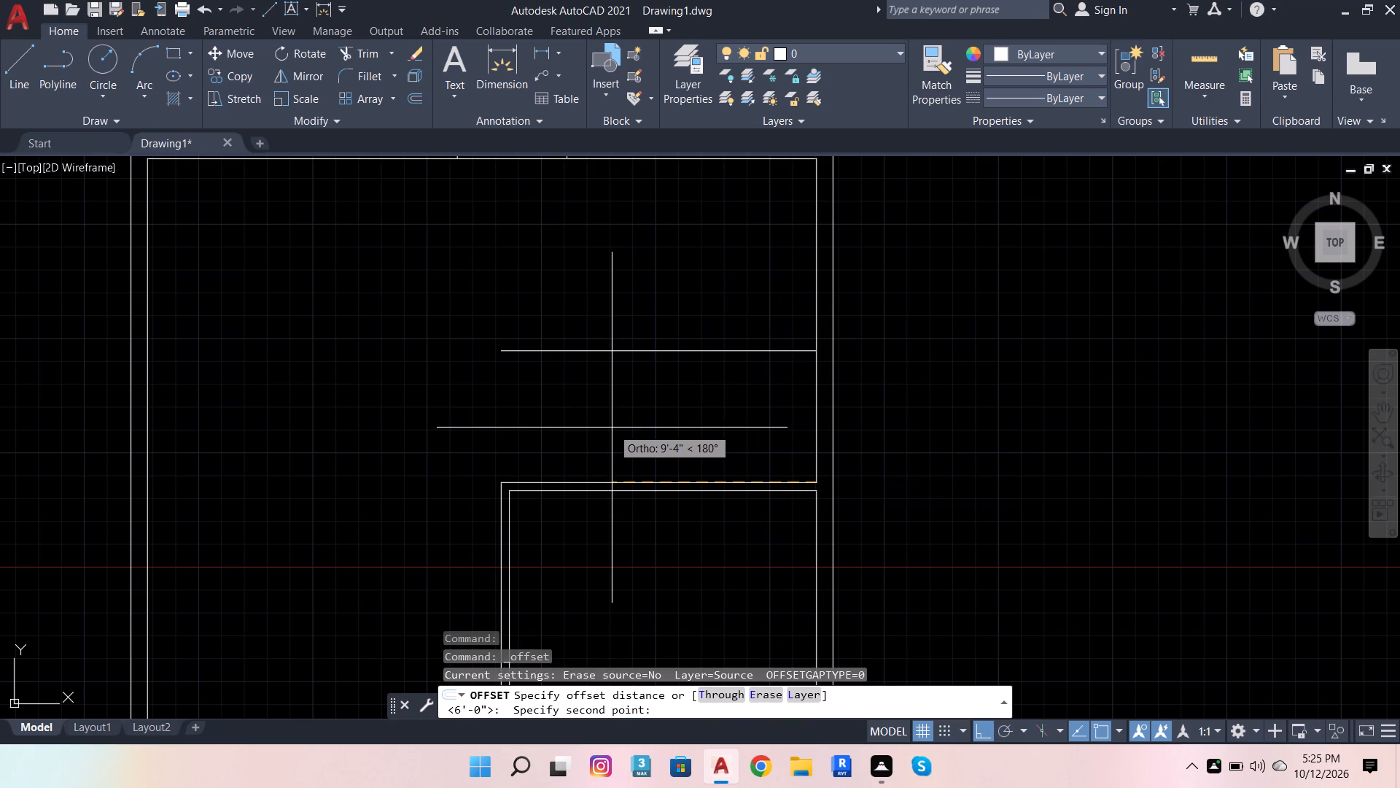
{"action": "type", "text": "7'"}
{"action": "key", "text": "Return"}
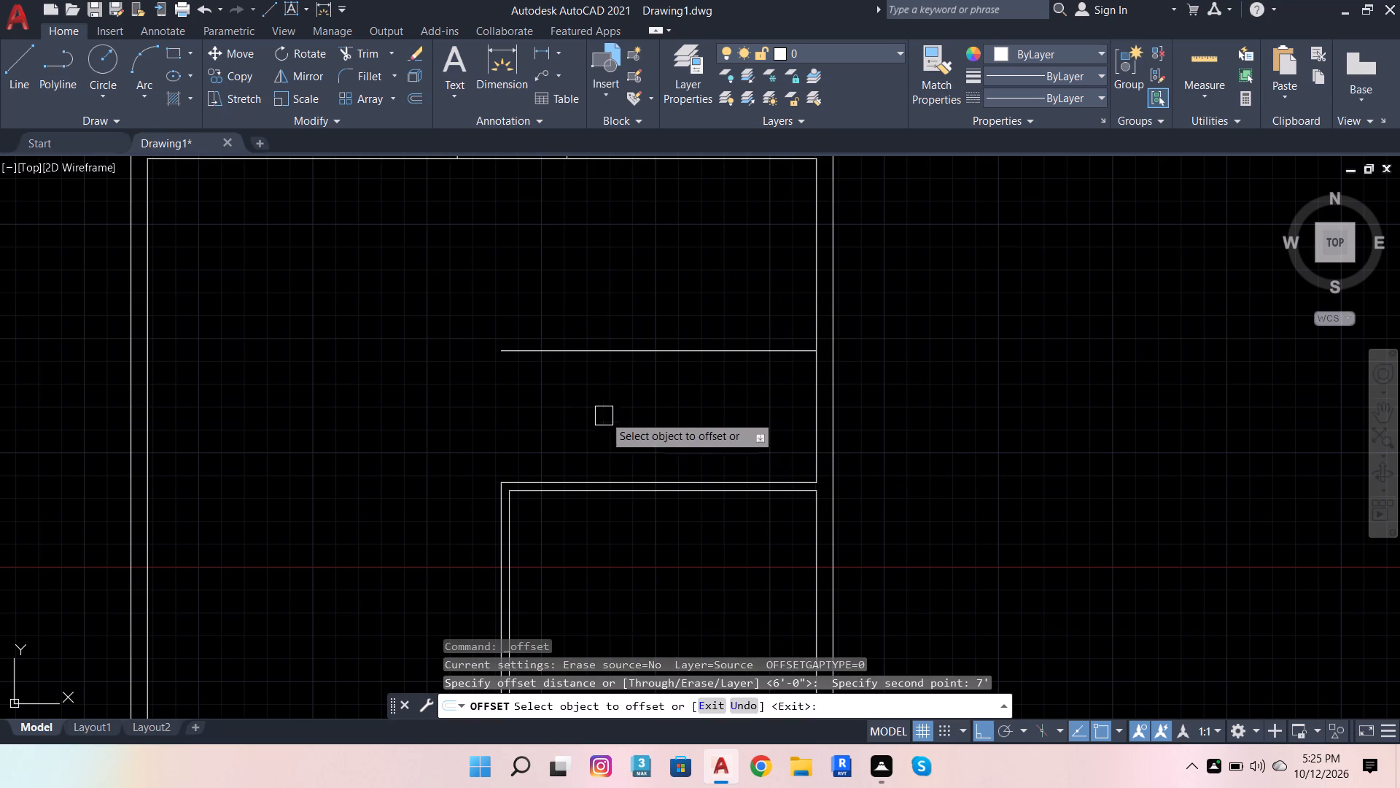
{"action": "left_click", "coordinate": [813, 406]}
{"action": "left_click_drag", "start_coordinate": [604, 409], "coordinate": [596, 409]}
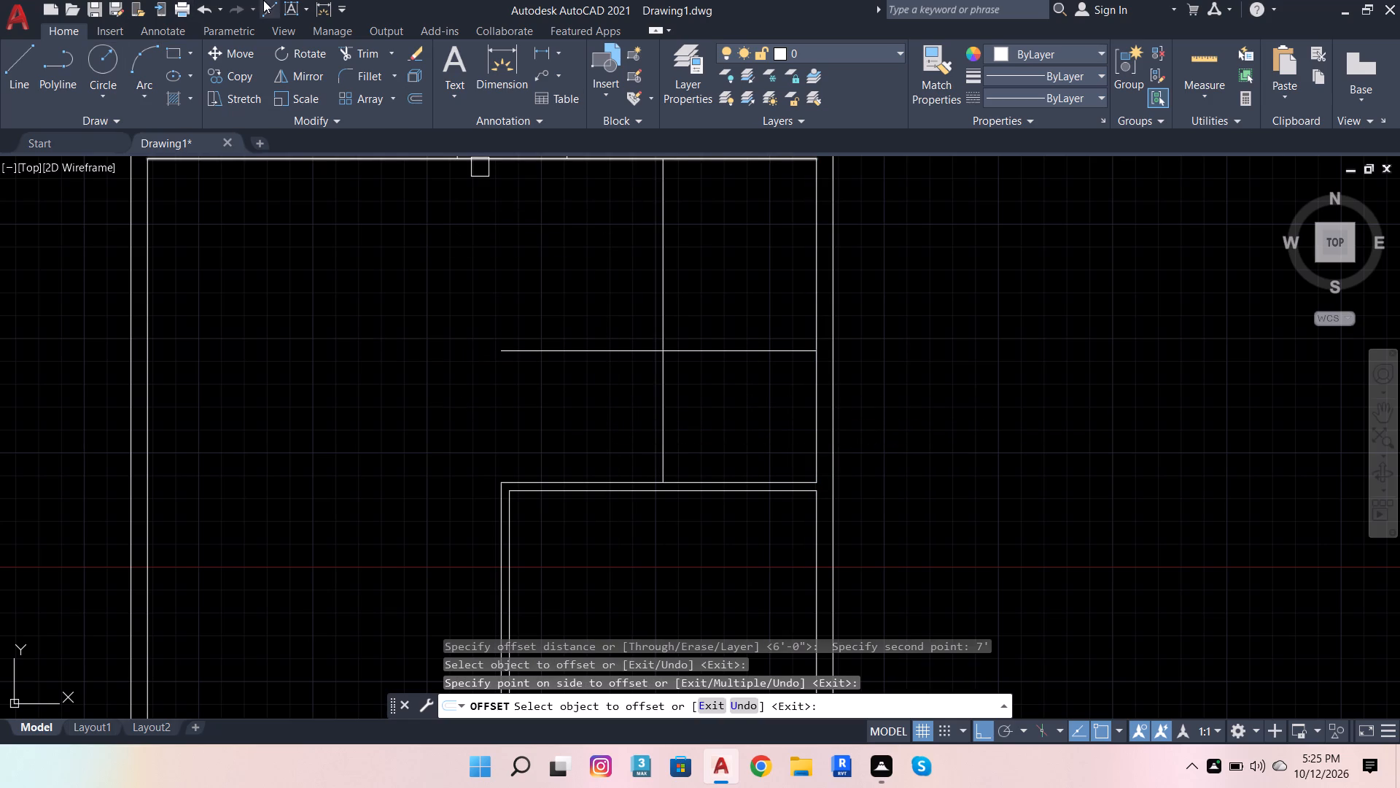
Offset the new horizontal line 4.5" upward and the new vertical line 4.5" to the left to form partitions.
{"action": "left_click", "coordinate": [411, 98]}
{"action": "left_click", "coordinate": [509, 342]}
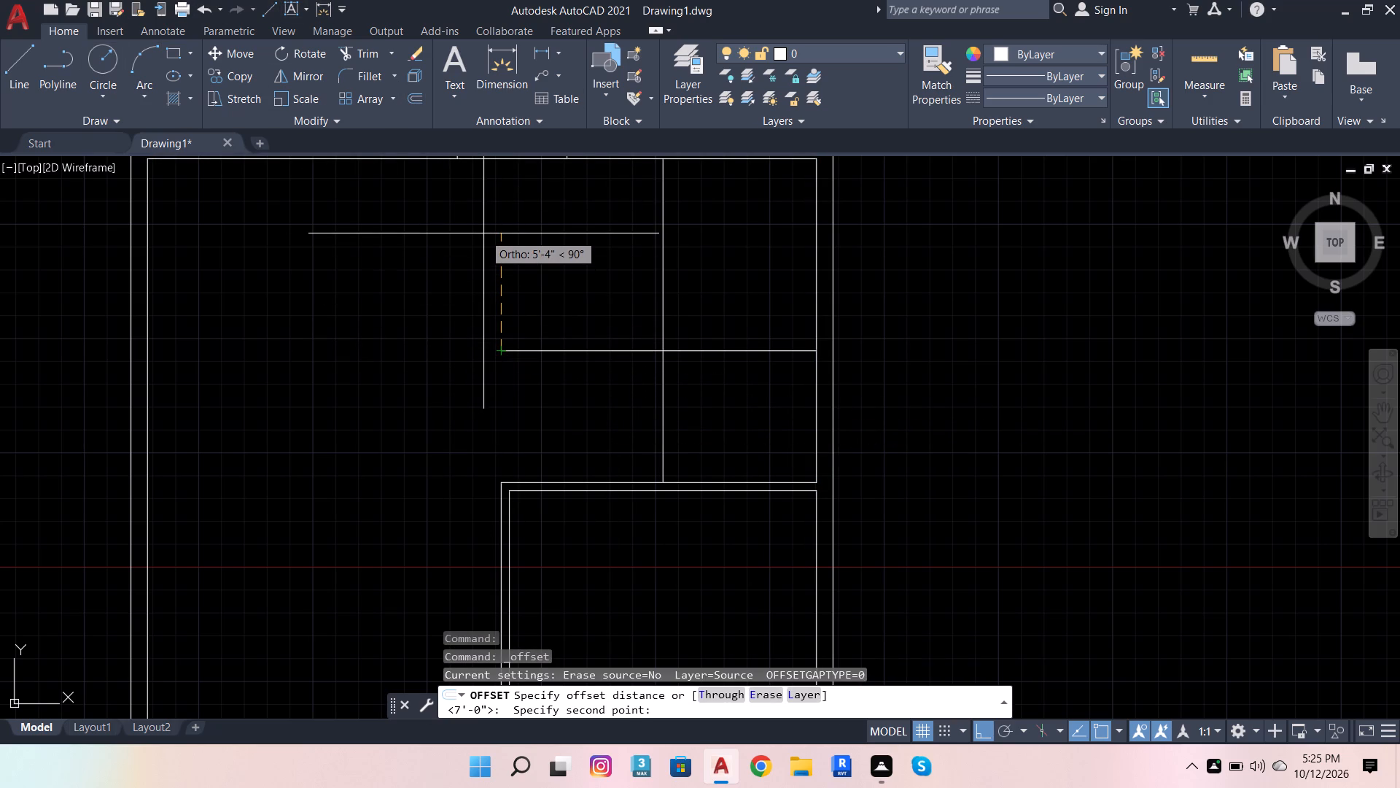
{"action": "type", "text": "4.5"}
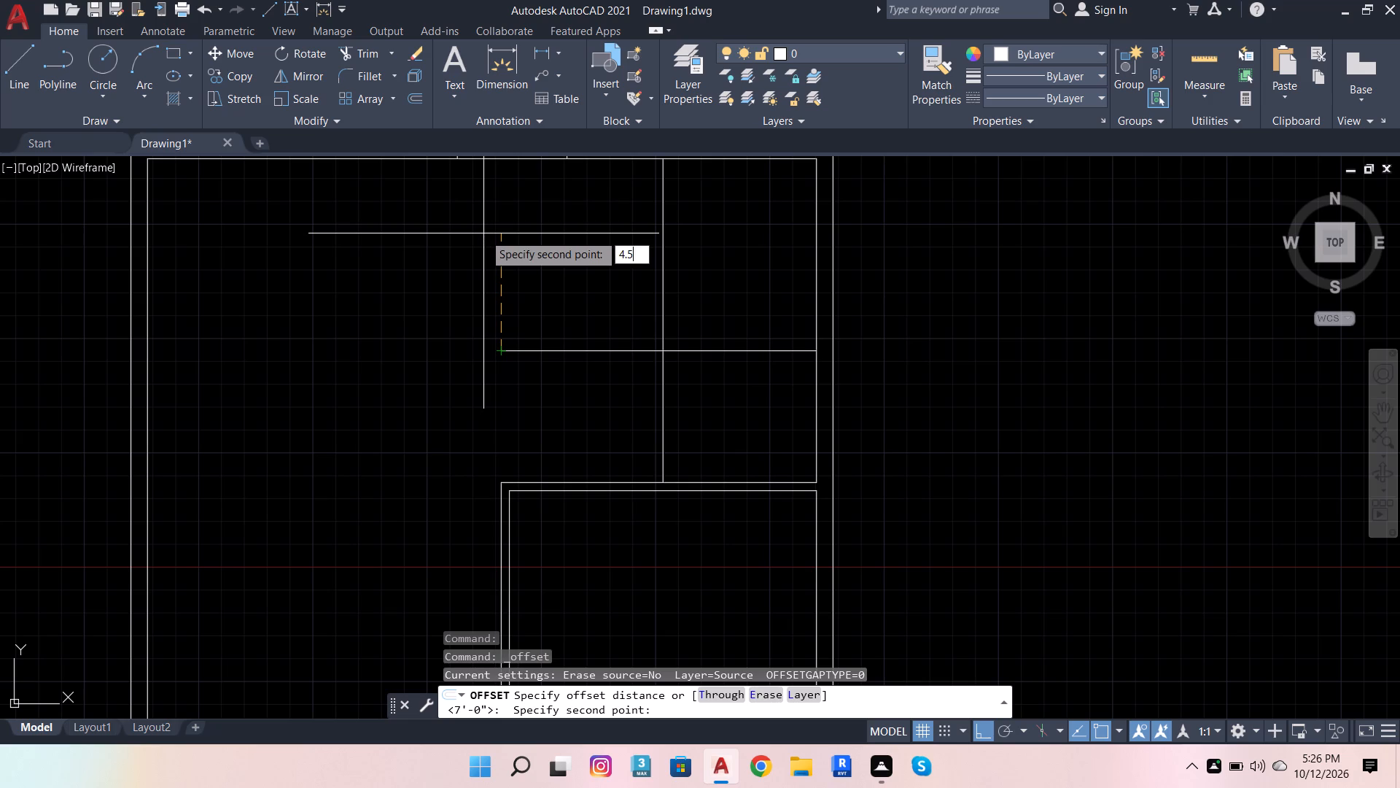
{"action": "key", "text": "Return"}
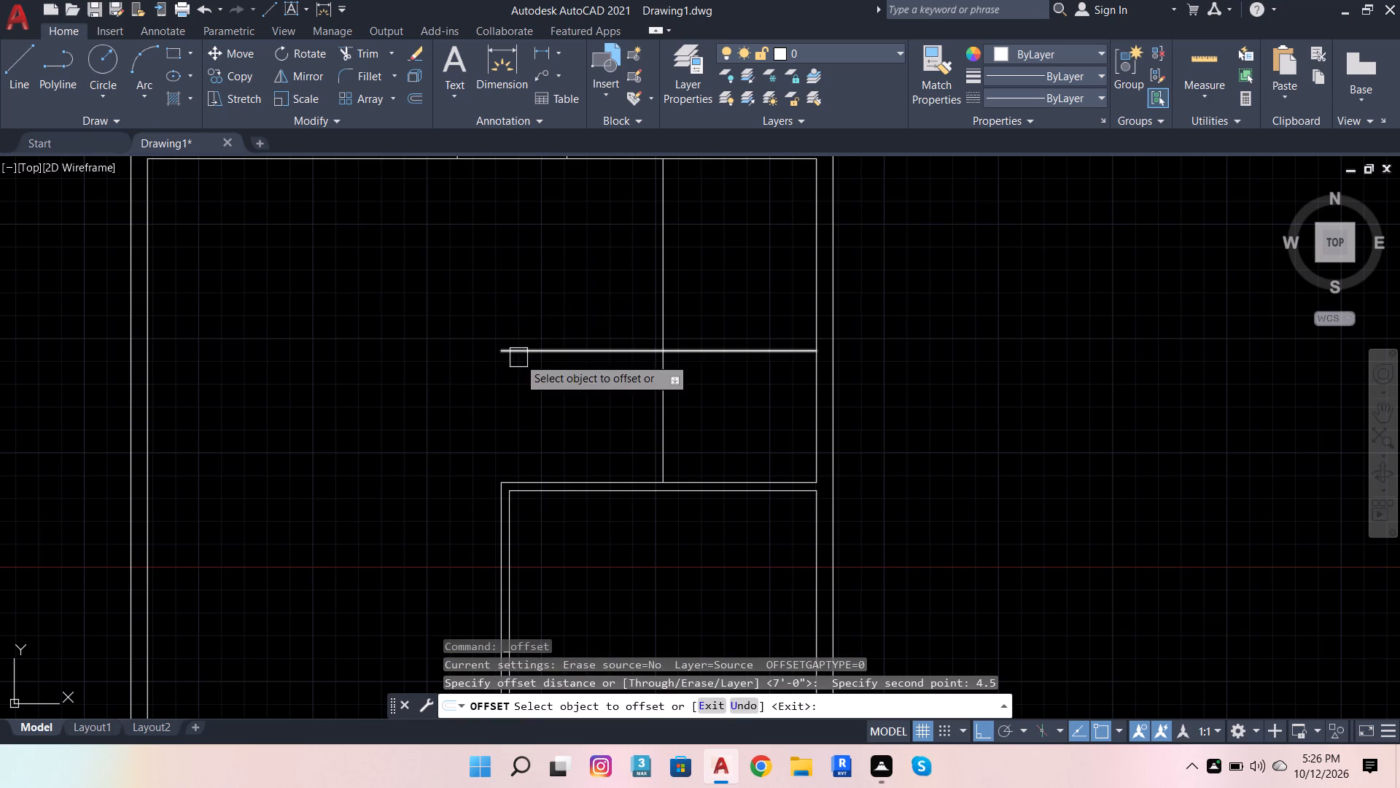
{"action": "left_click", "coordinate": [518, 358]}
{"action": "left_click", "coordinate": [521, 277]}
{"action": "left_click", "coordinate": [670, 298]}
{"action": "left_click", "coordinate": [569, 298]}
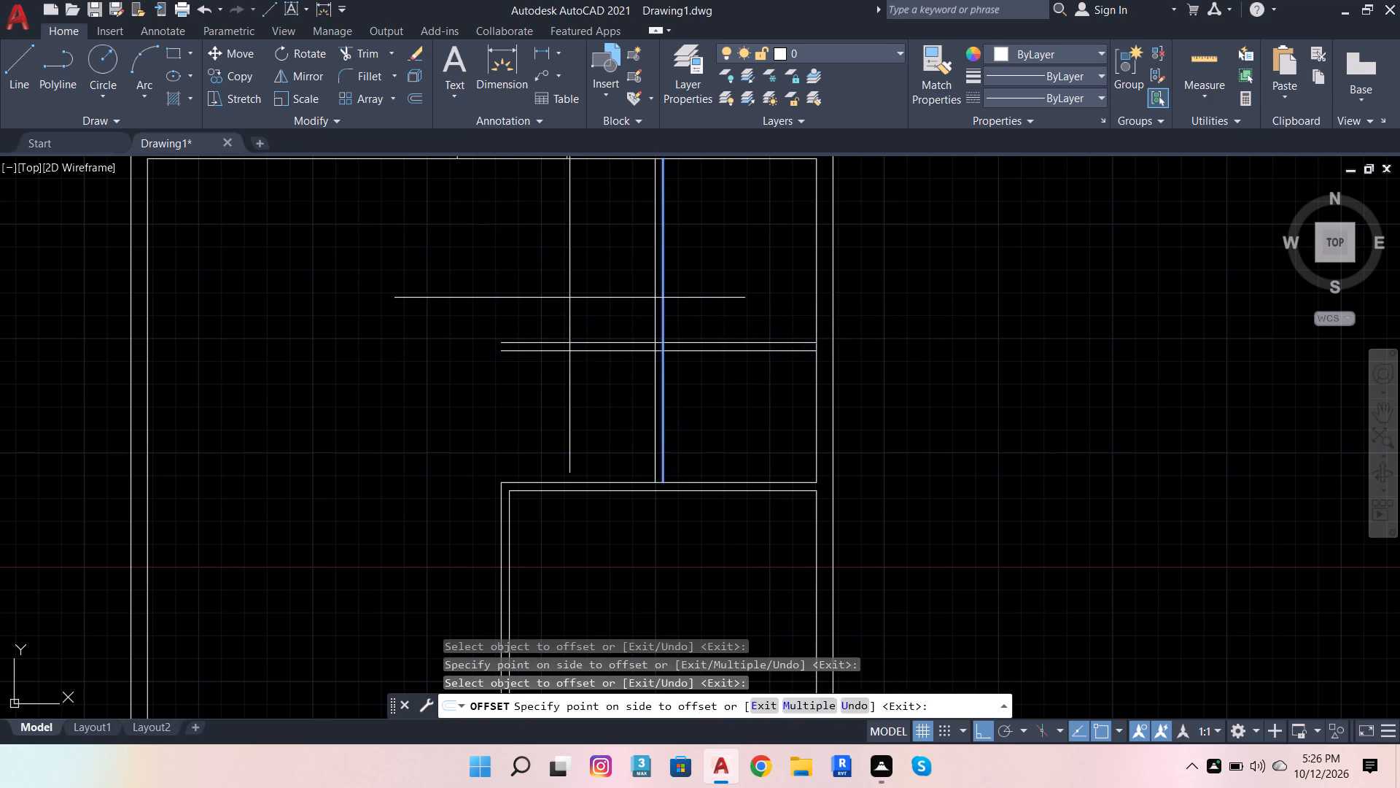
Trim the new partition lines beyond their crossing to leave a clean L-shaped corner around the small room above the bottom right room.
{"action": "scroll", "coordinate": [742, 305], "scroll_direction": "down", "scroll_amount": 2}
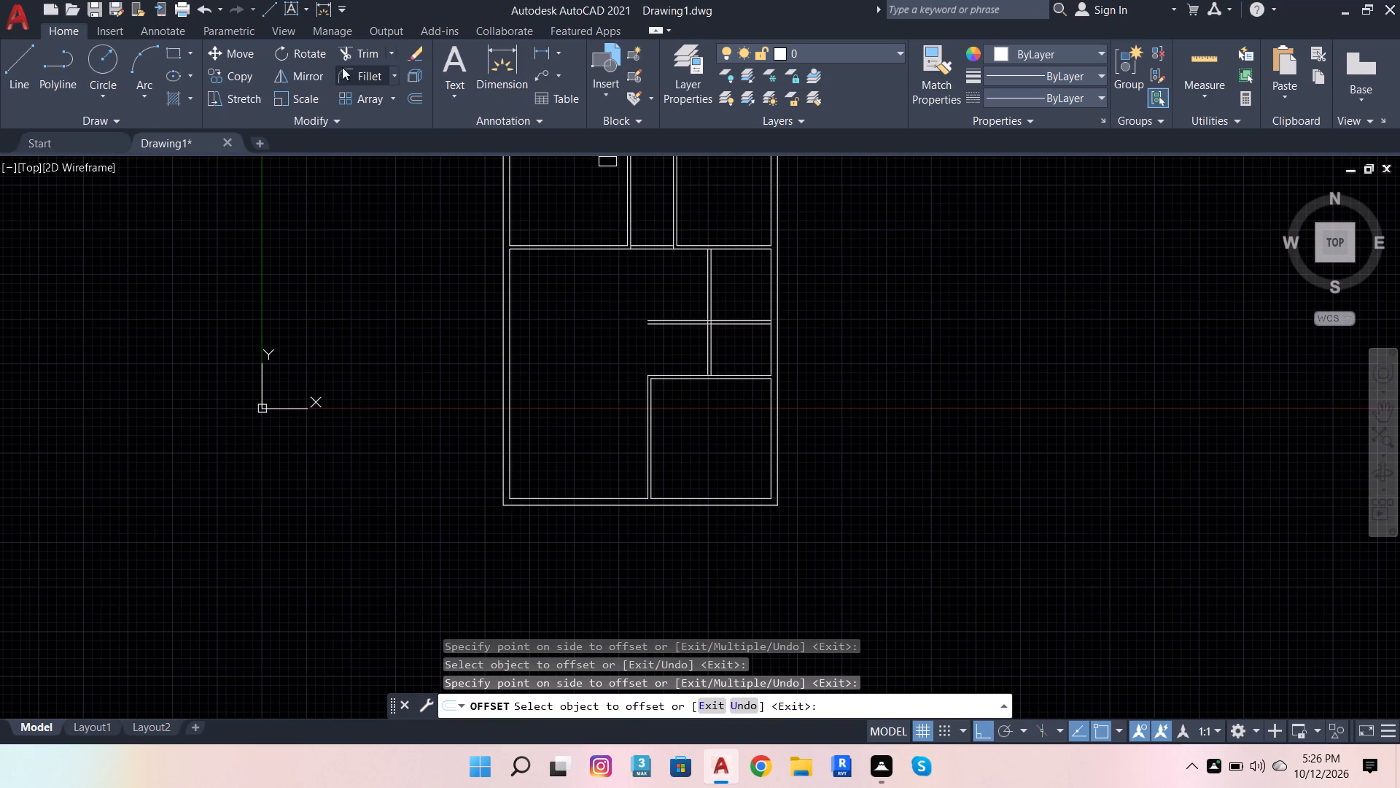
{"action": "left_click", "coordinate": [354, 50]}
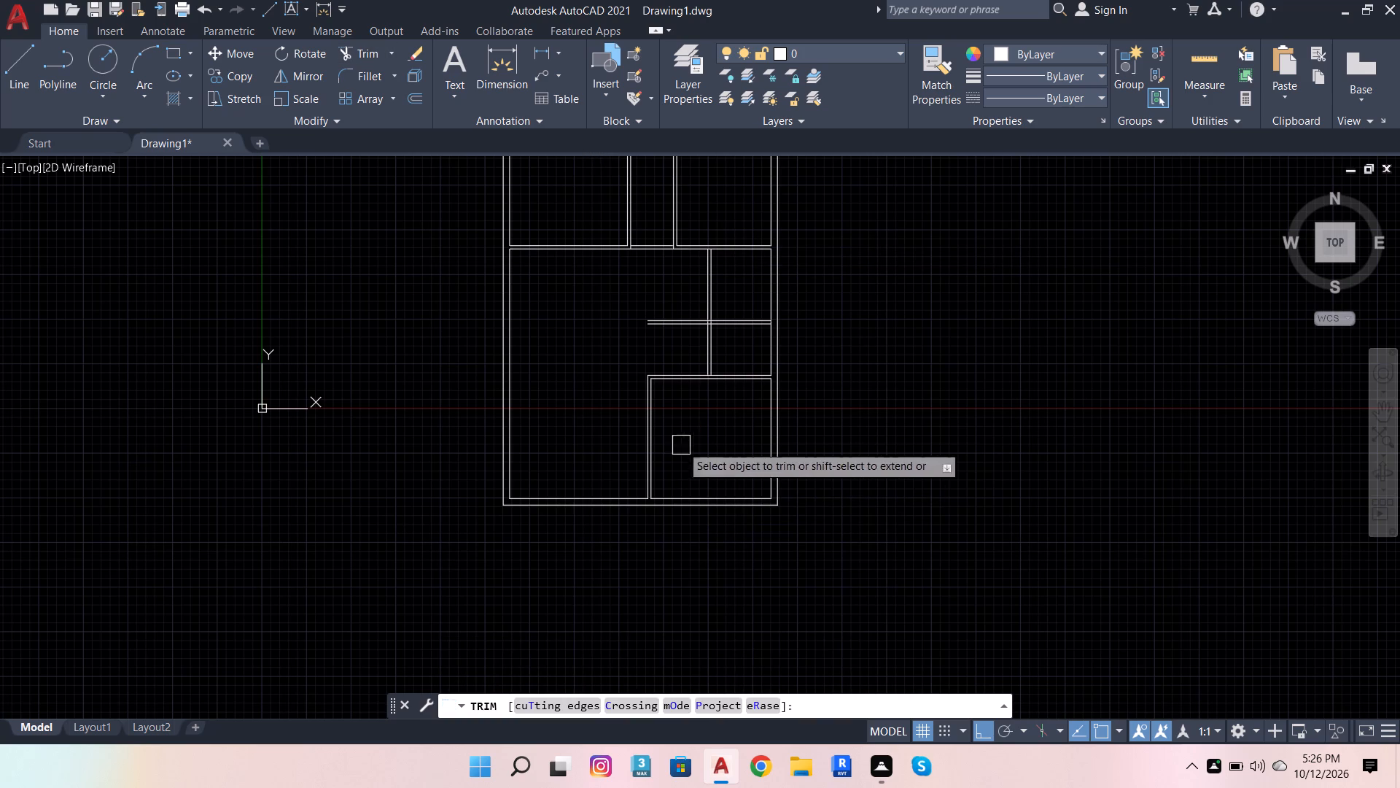
{"action": "scroll", "coordinate": [724, 301], "scroll_direction": "up", "scroll_amount": 2}
{"action": "left_click_drag", "start_coordinate": [737, 281], "coordinate": [567, 406]}
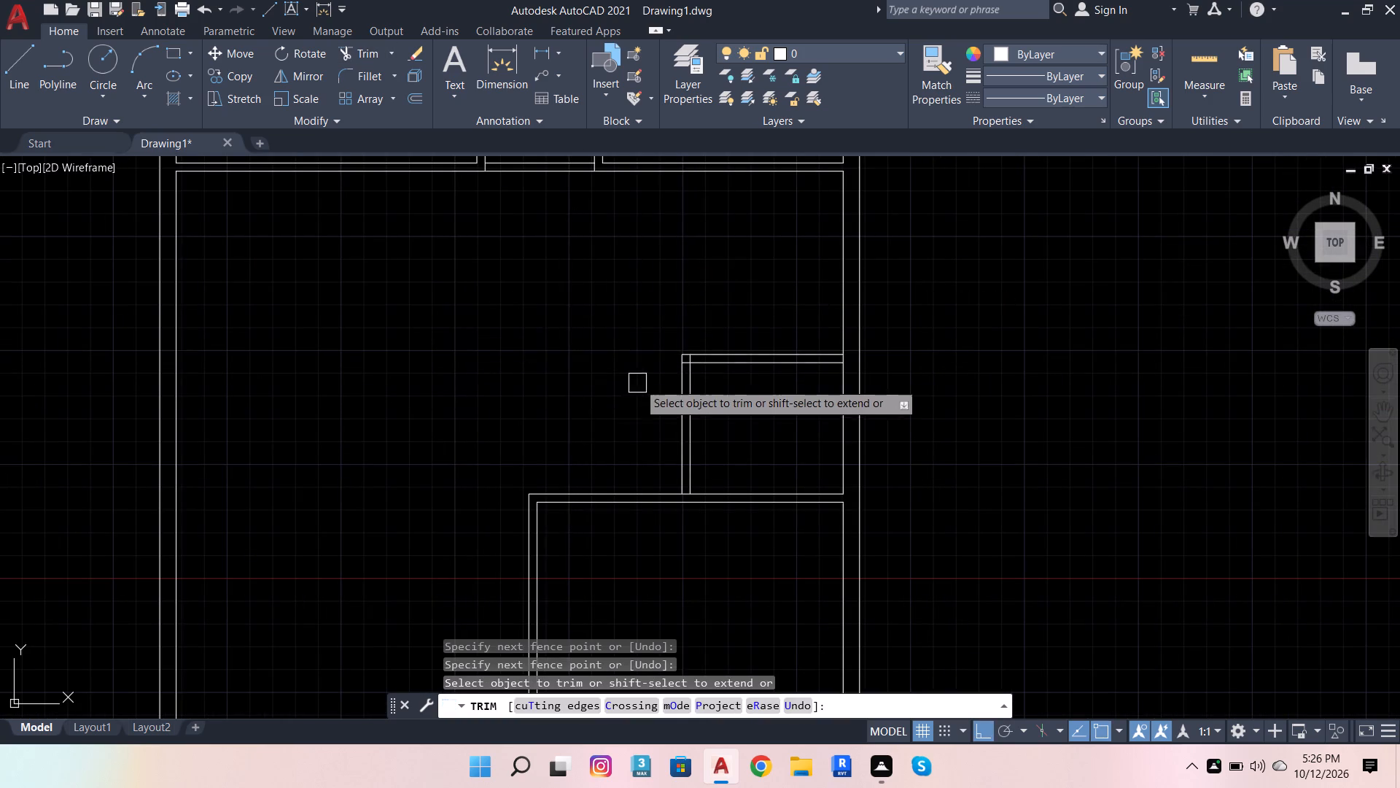
{"action": "scroll", "coordinate": [650, 374], "scroll_direction": "up", "scroll_amount": 3}
{"action": "scroll", "coordinate": [712, 355], "scroll_direction": "up", "scroll_amount": 1}
{"action": "left_click_drag", "start_coordinate": [798, 320], "coordinate": [763, 344]}
{"action": "left_click", "coordinate": [763, 345]}
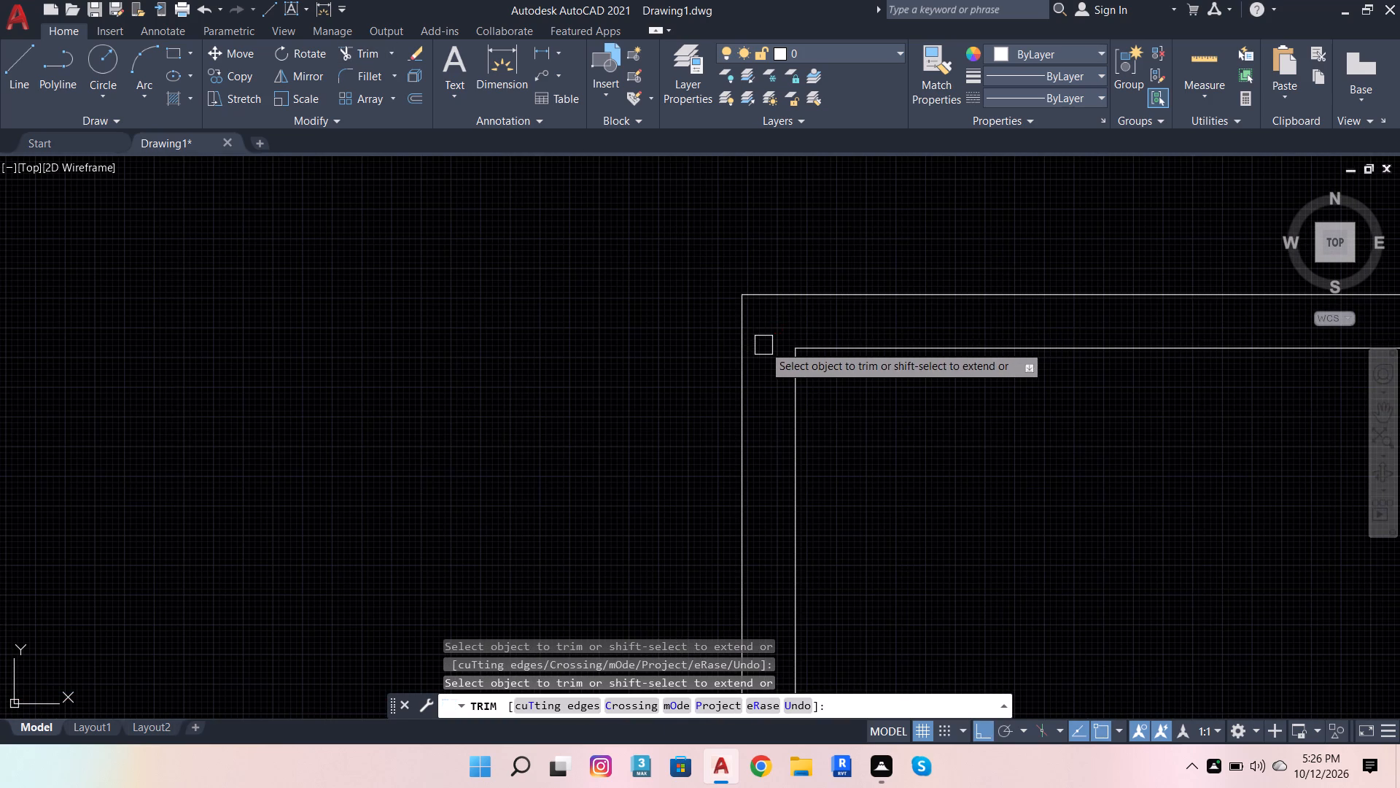
Trim the inner right wall line and the lower partition's upper line between the small room's partition lines to open both junctions.
{"action": "scroll", "coordinate": [421, 439], "scroll_direction": "down", "scroll_amount": 3}
{"action": "scroll", "coordinate": [739, 406], "scroll_direction": "up", "scroll_amount": 3}
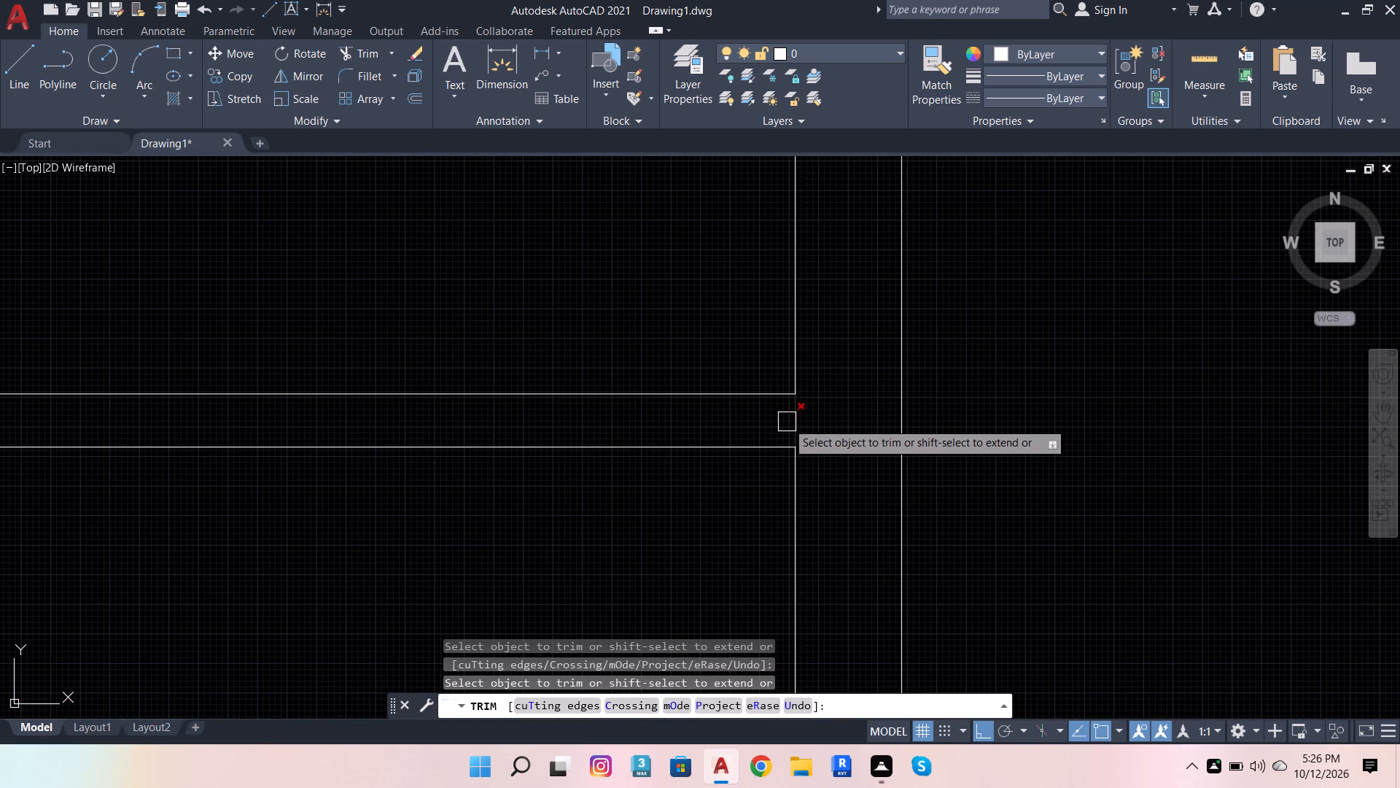
{"action": "left_click", "coordinate": [787, 422]}
{"action": "scroll", "coordinate": [877, 372], "scroll_direction": "down", "scroll_amount": 4}
{"action": "scroll", "coordinate": [708, 531], "scroll_direction": "up", "scroll_amount": 5}
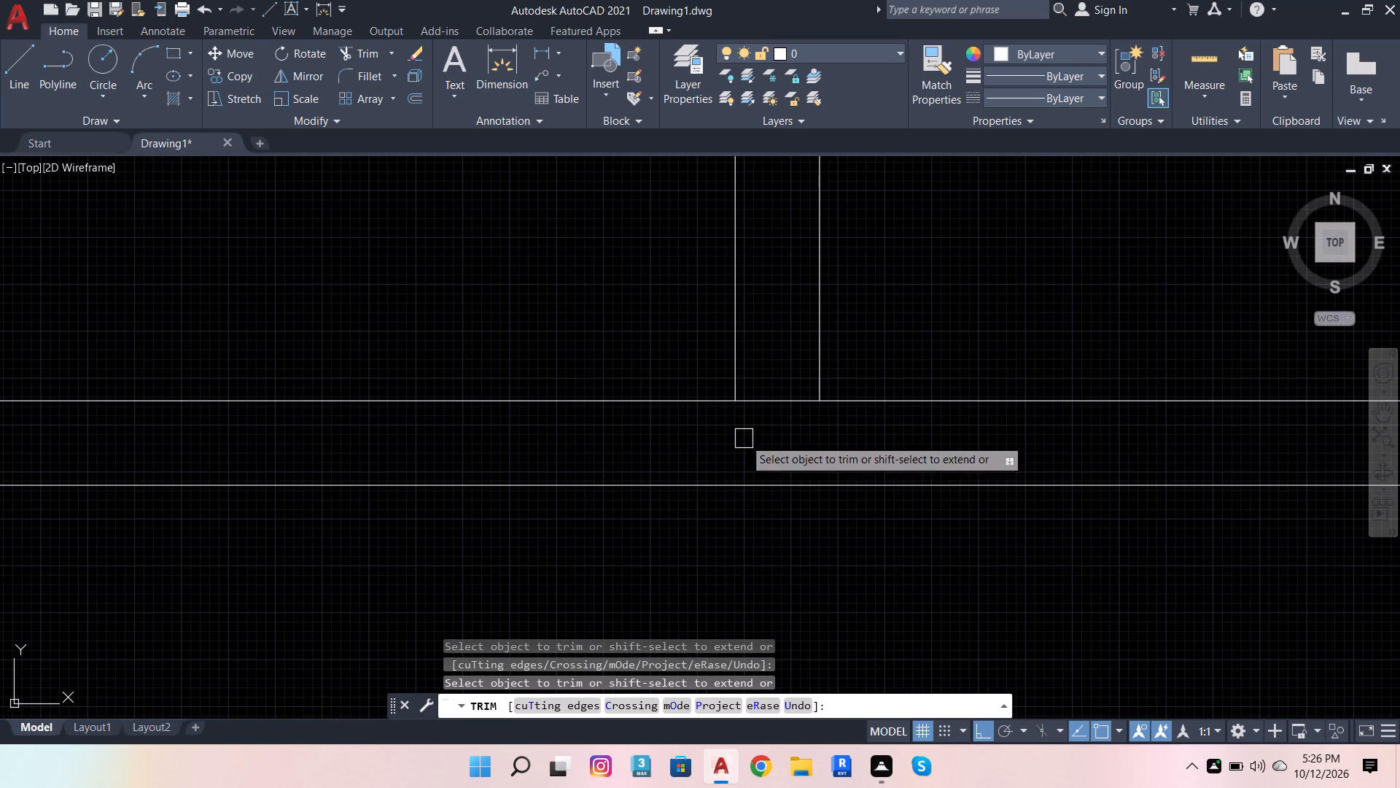
{"action": "left_click", "coordinate": [761, 405]}
Start an offset with its distance measured downward from the inner top wall line of the top left room.
{"action": "scroll", "coordinate": [778, 410], "scroll_direction": "down", "scroll_amount": 5}
{"action": "scroll", "coordinate": [688, 450], "scroll_direction": "down", "scroll_amount": 3}
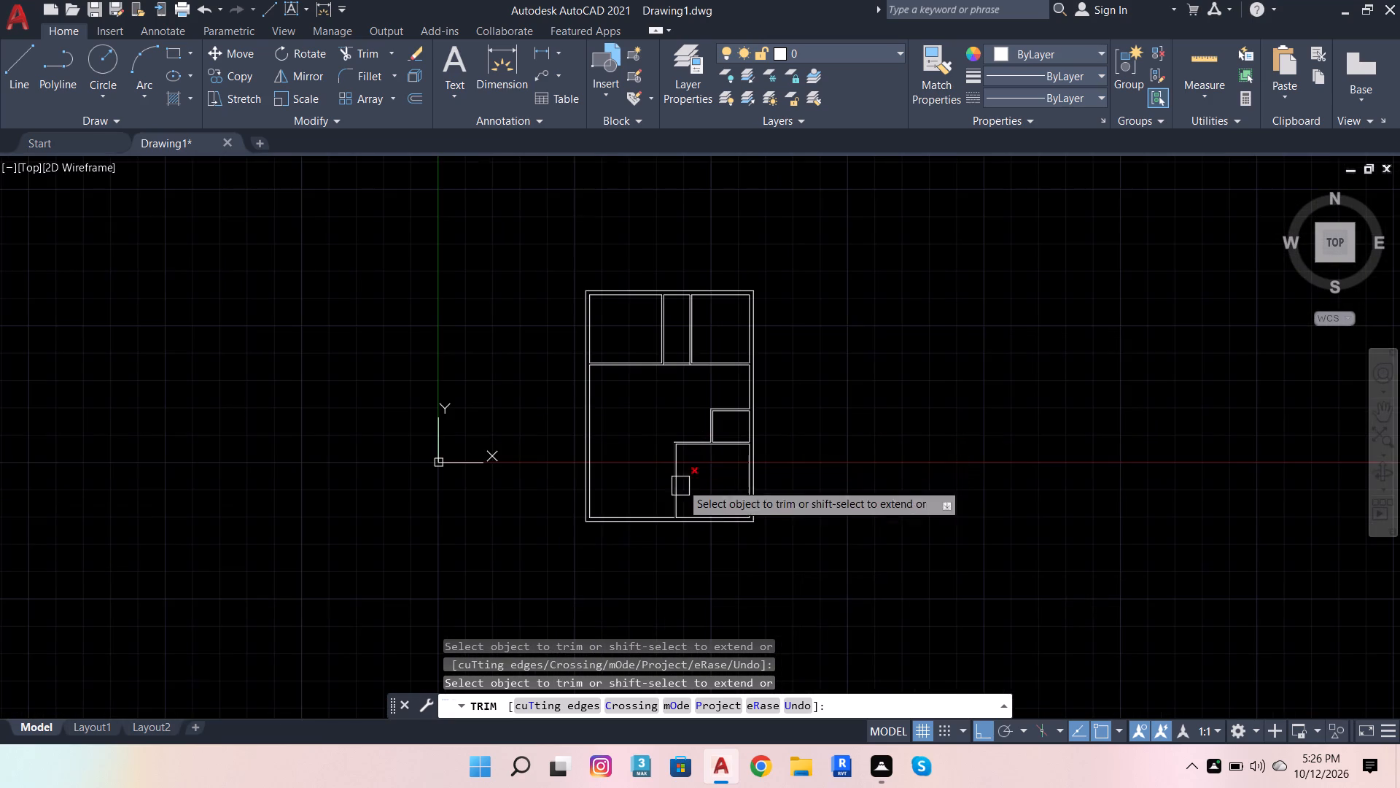
{"action": "scroll", "coordinate": [665, 503], "scroll_direction": "up", "scroll_amount": 1}
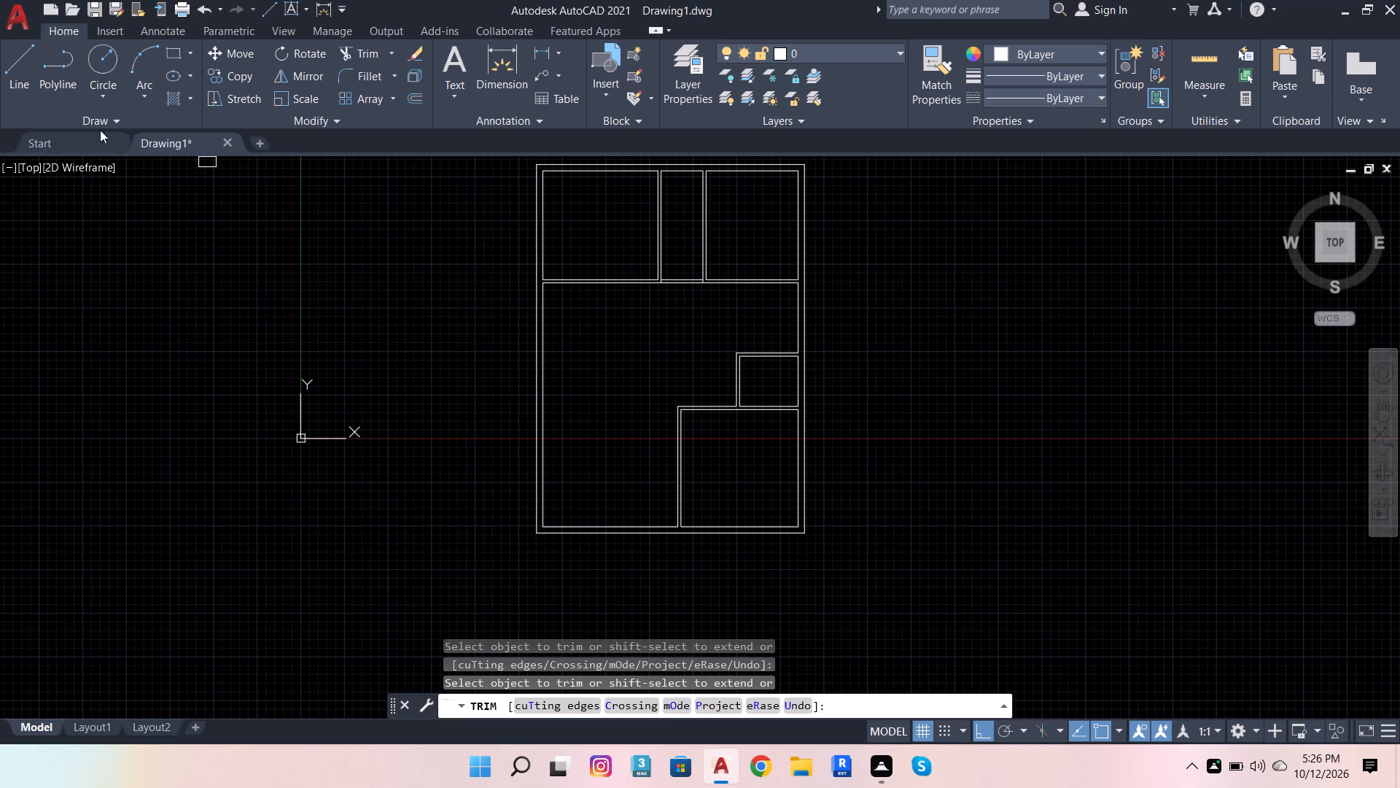
{"action": "scroll", "coordinate": [195, 236], "scroll_direction": "down", "scroll_amount": 1}
{"action": "scroll", "coordinate": [358, 171], "scroll_direction": "up", "scroll_amount": 4}
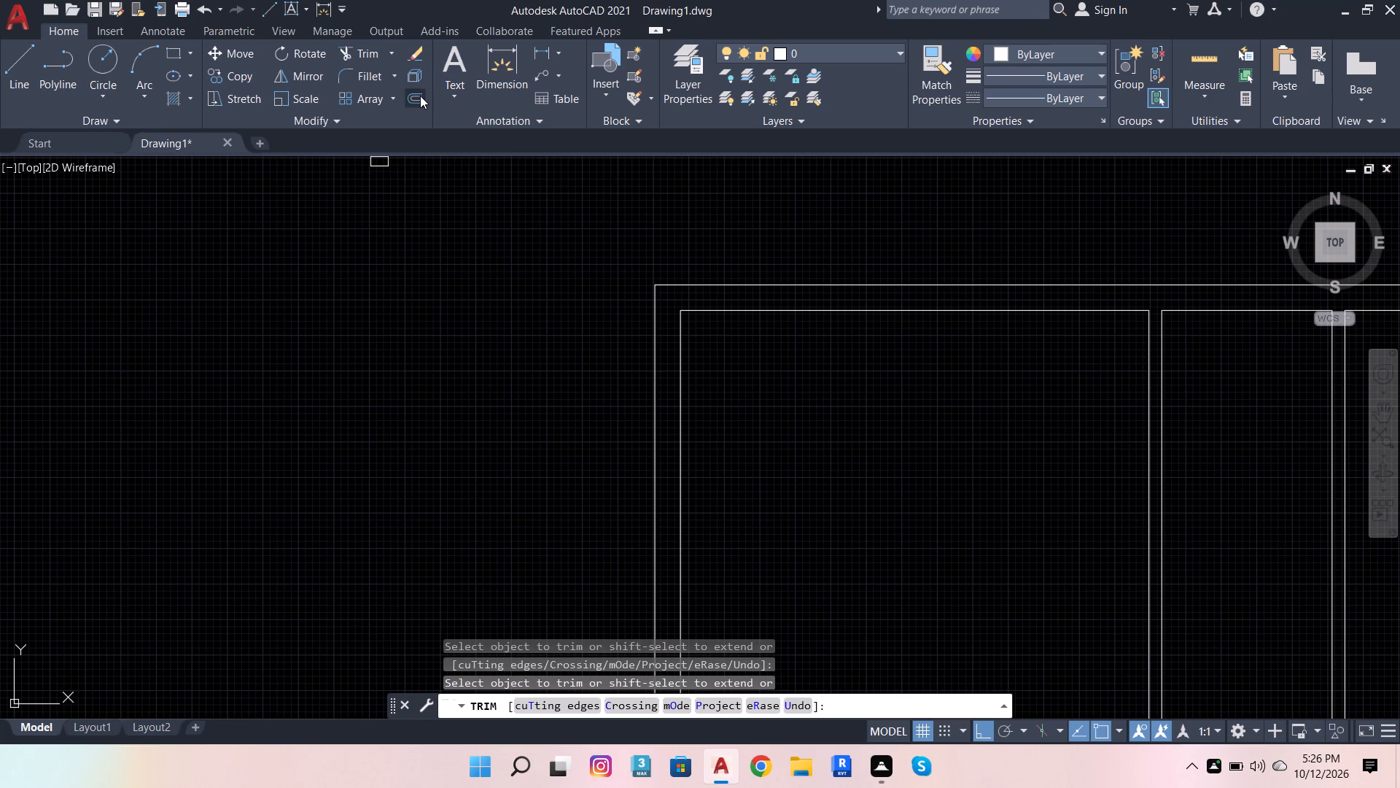
{"action": "left_click", "coordinate": [420, 96]}
{"action": "left_click", "coordinate": [704, 311]}
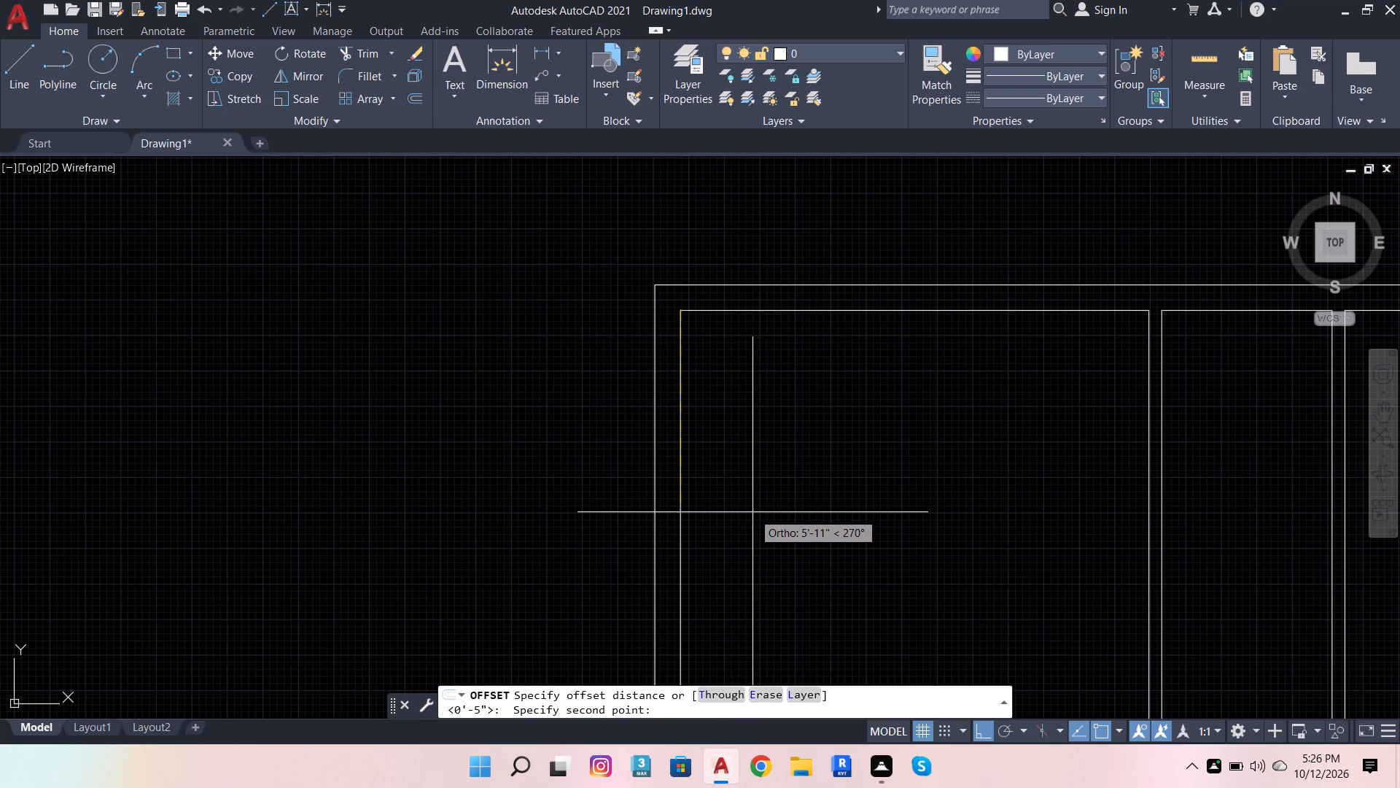
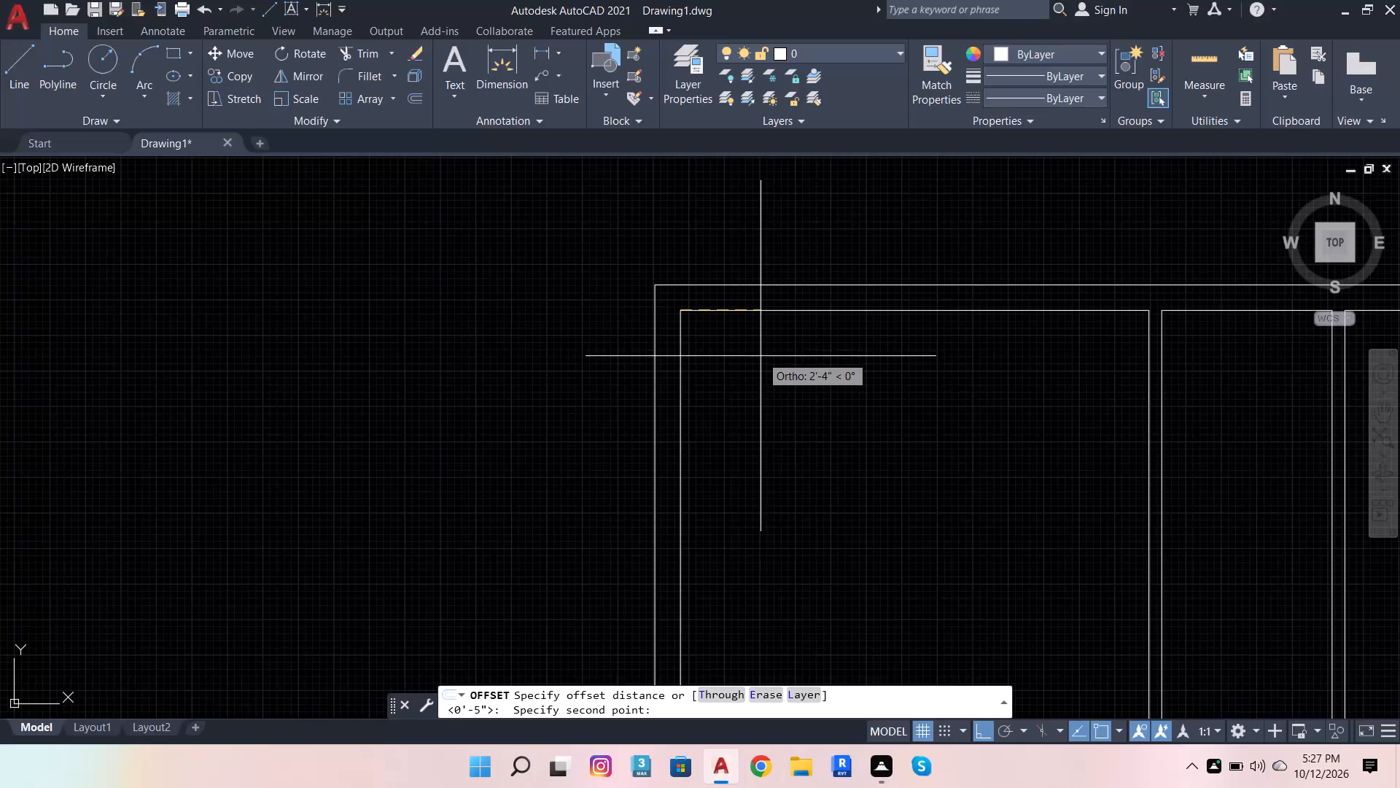
Offset the inner top wall line of the top left room 4' downward.
{"action": "scroll", "coordinate": [700, 289], "scroll_direction": "down", "scroll_amount": 2}
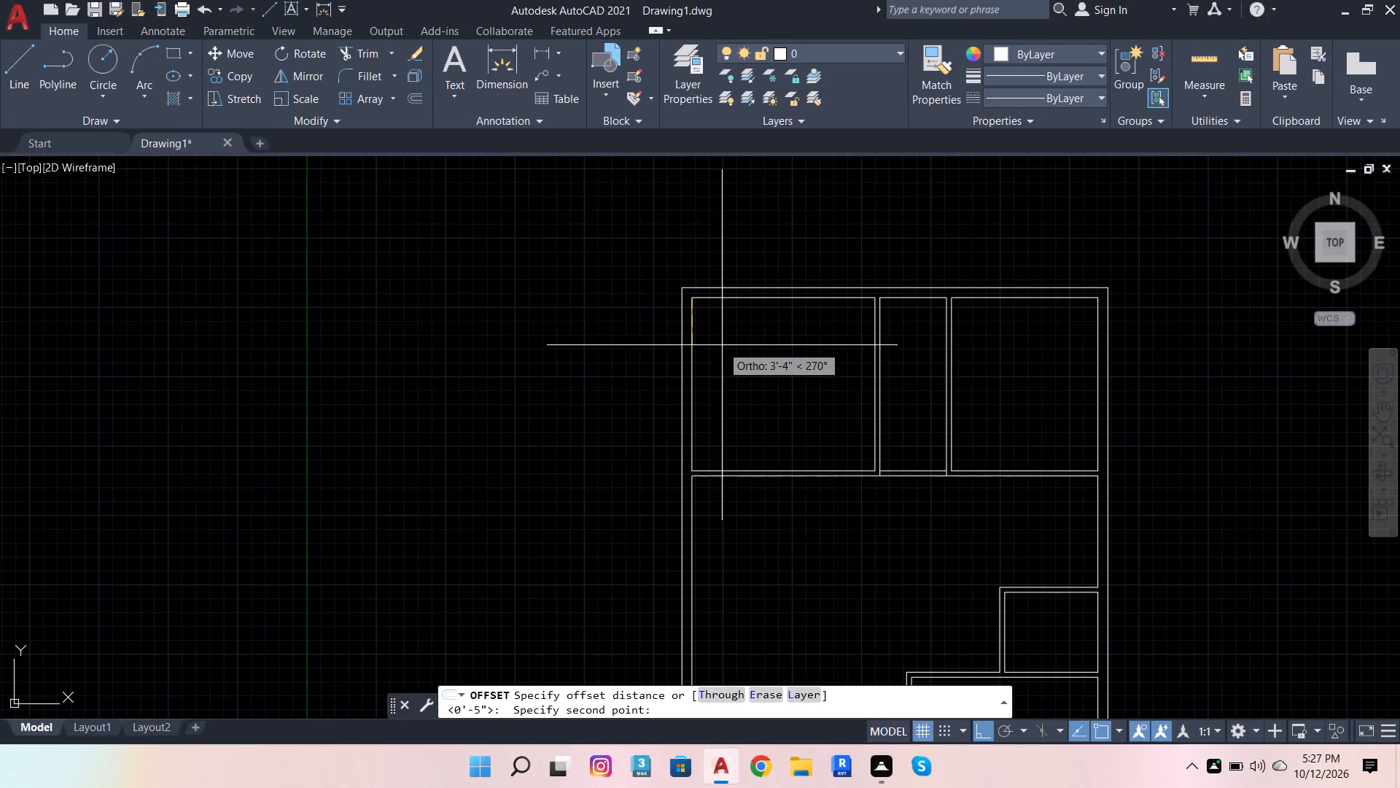
{"action": "scroll", "coordinate": [723, 346], "scroll_direction": "up", "scroll_amount": 1}
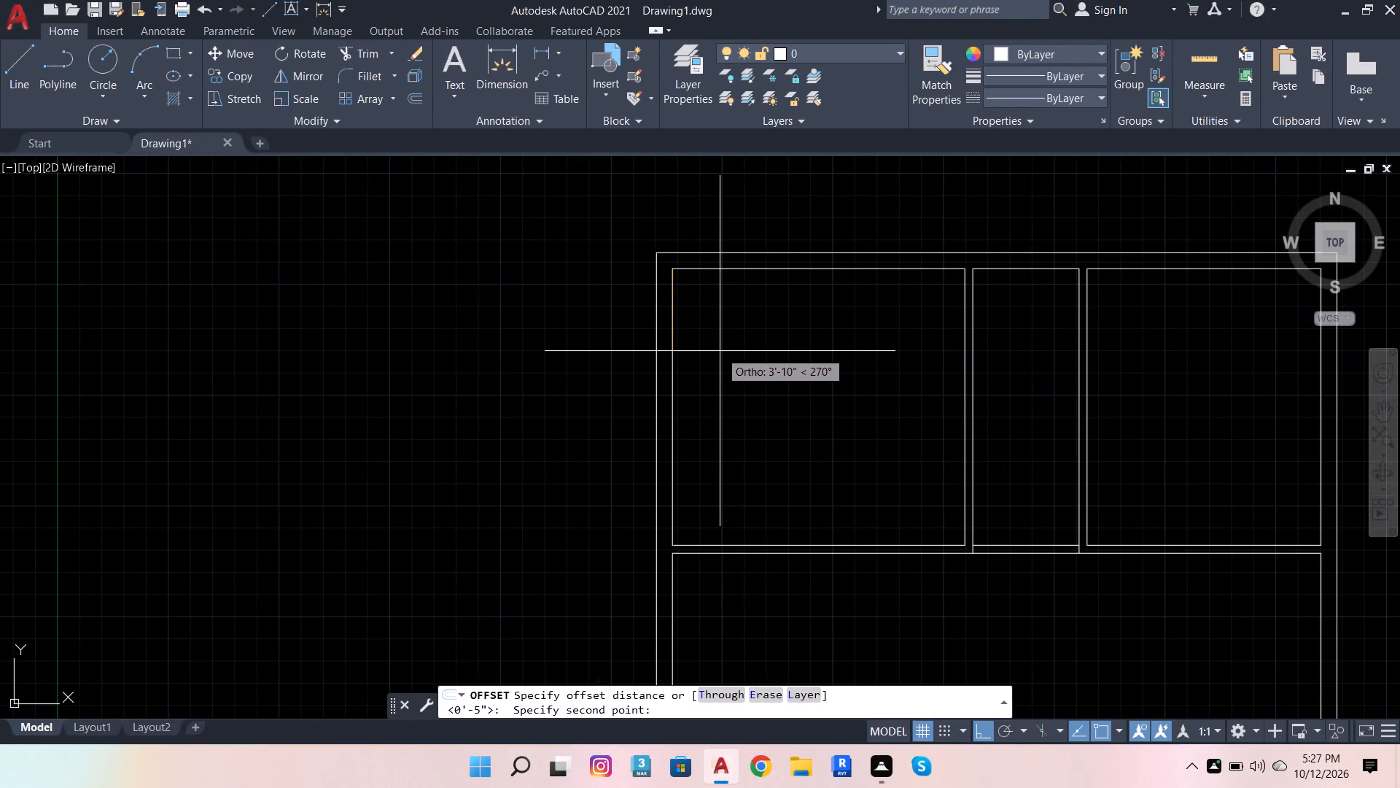
{"action": "type", "text": "4'"}
{"action": "key", "text": "Return"}
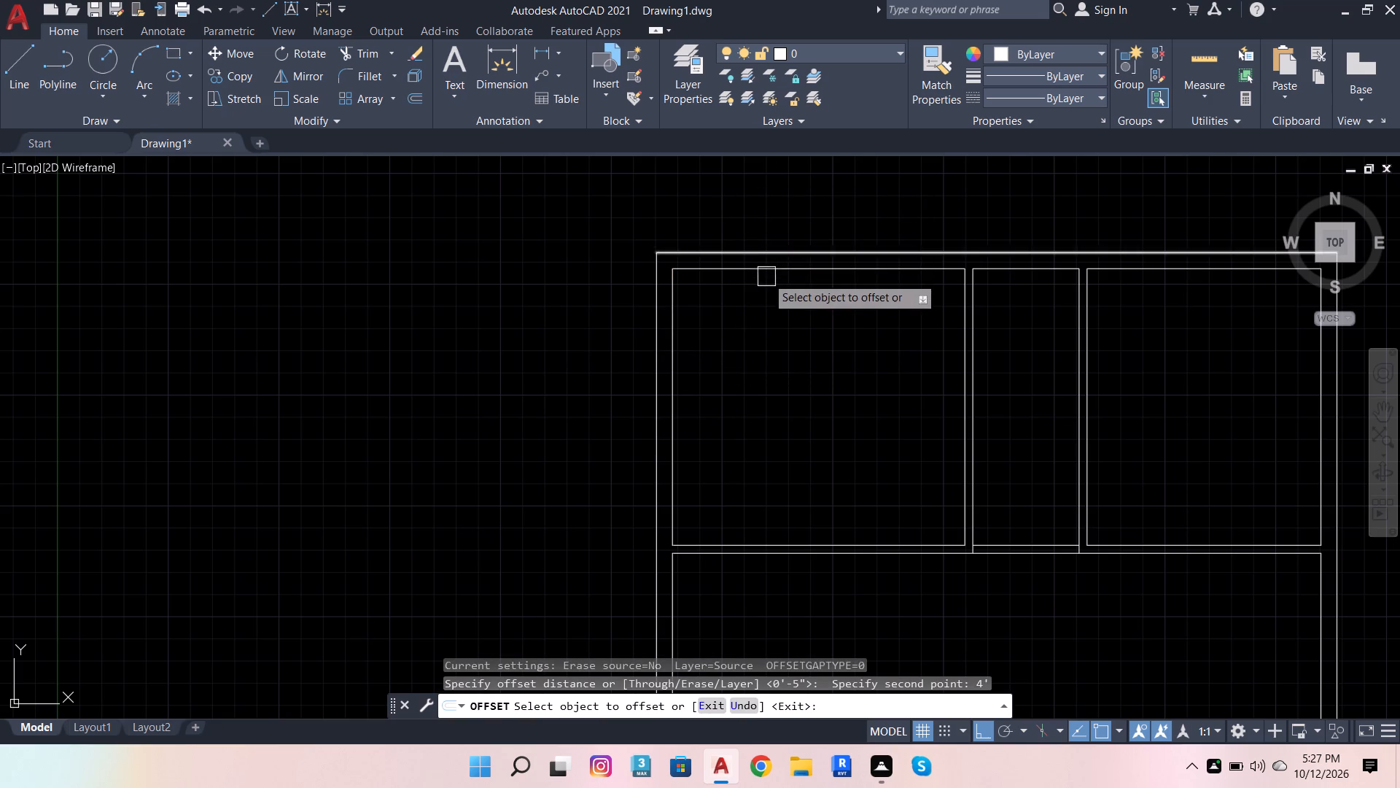
{"action": "left_click", "coordinate": [766, 277]}
{"action": "left_click", "coordinate": [756, 343]}
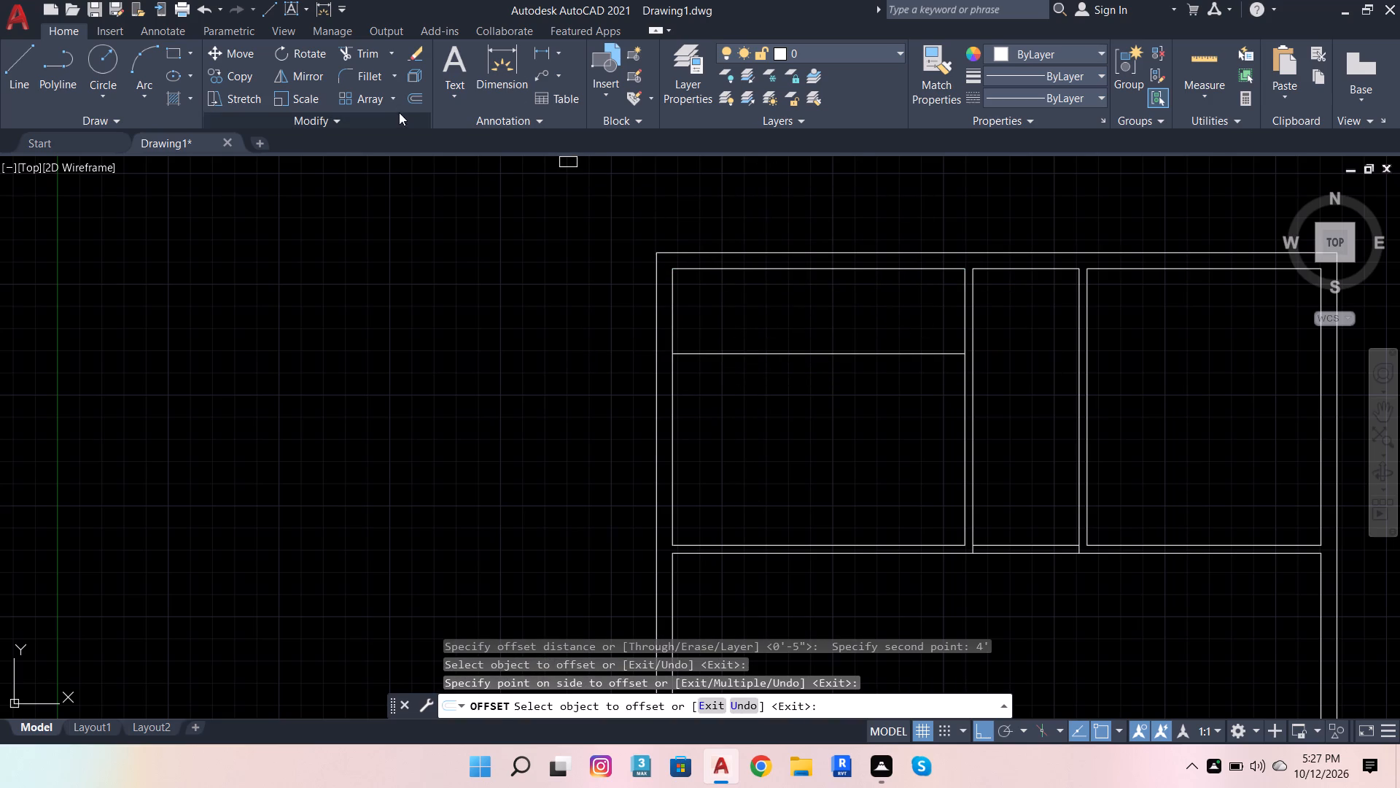
Offset the new horizontal line 9" upward to form a wall across the top left room.
{"action": "left_click", "coordinate": [412, 94]}
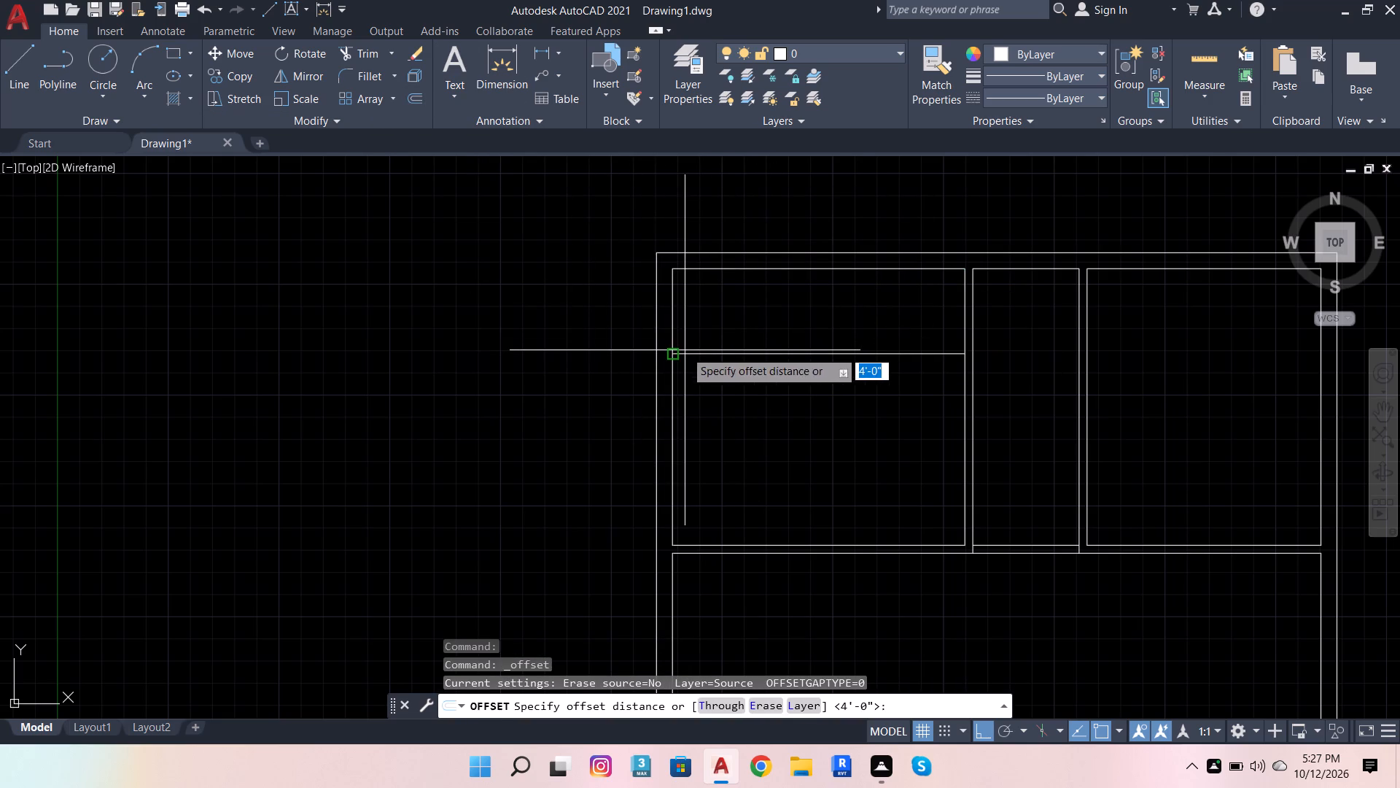
{"action": "left_click", "coordinate": [685, 350]}
{"action": "key", "text": "9"}
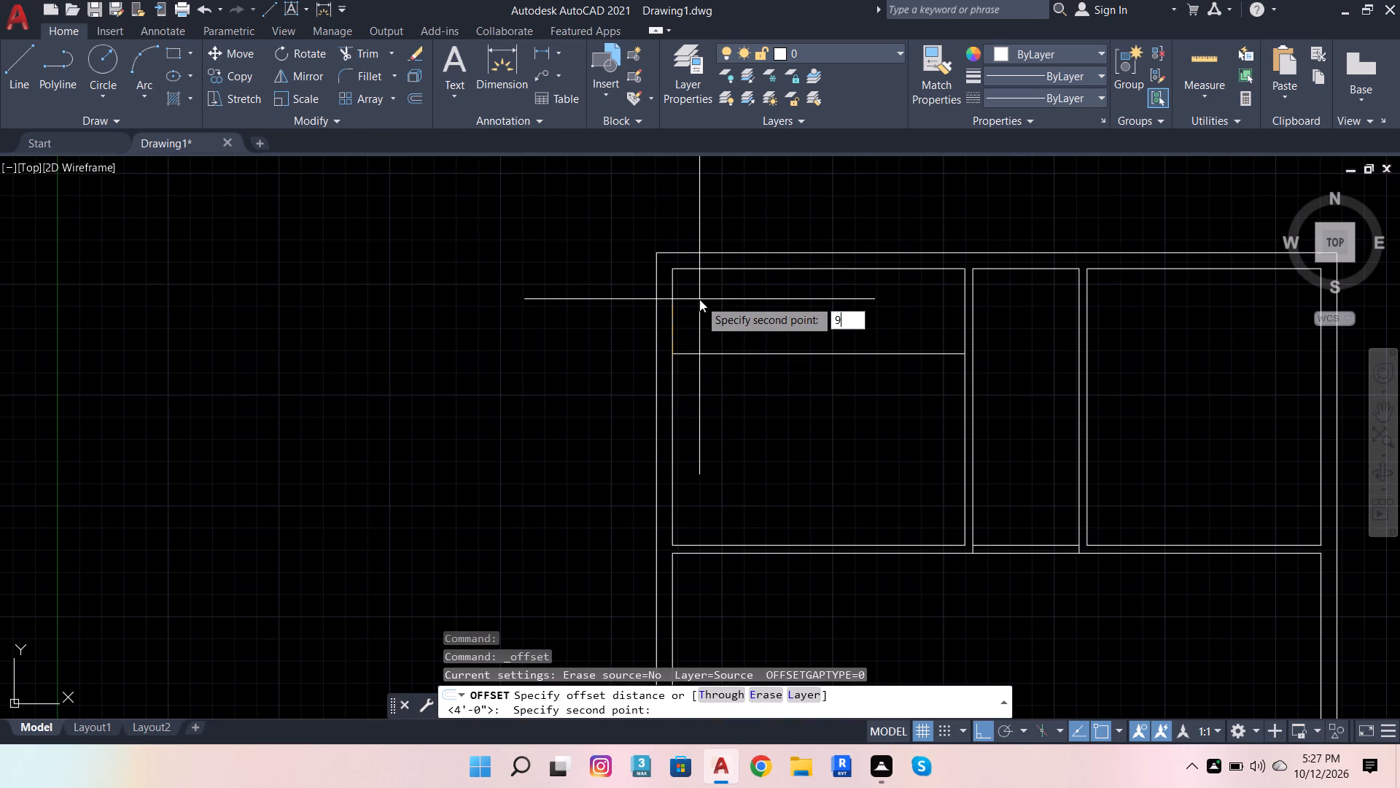
{"action": "key", "text": "Return"}
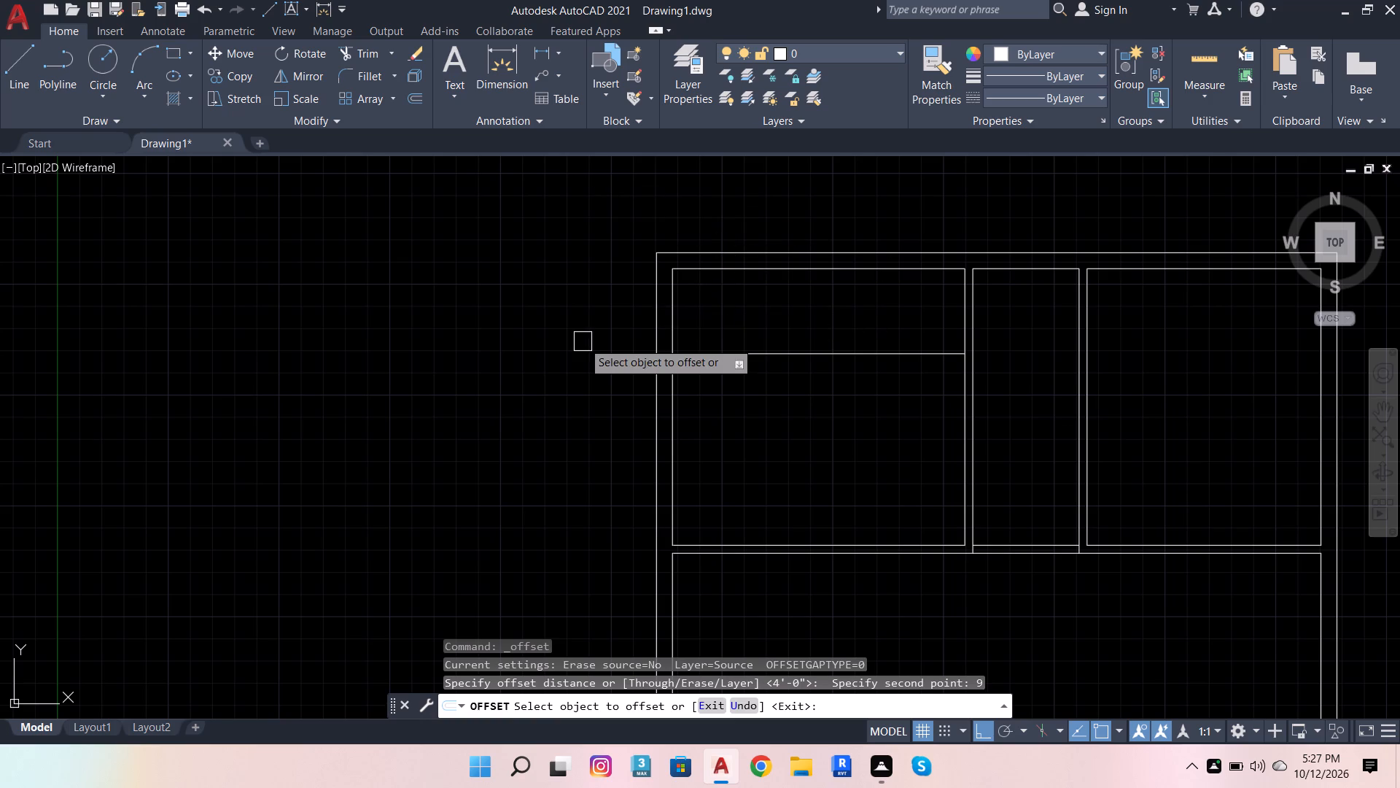
{"action": "left_click", "coordinate": [727, 352]}
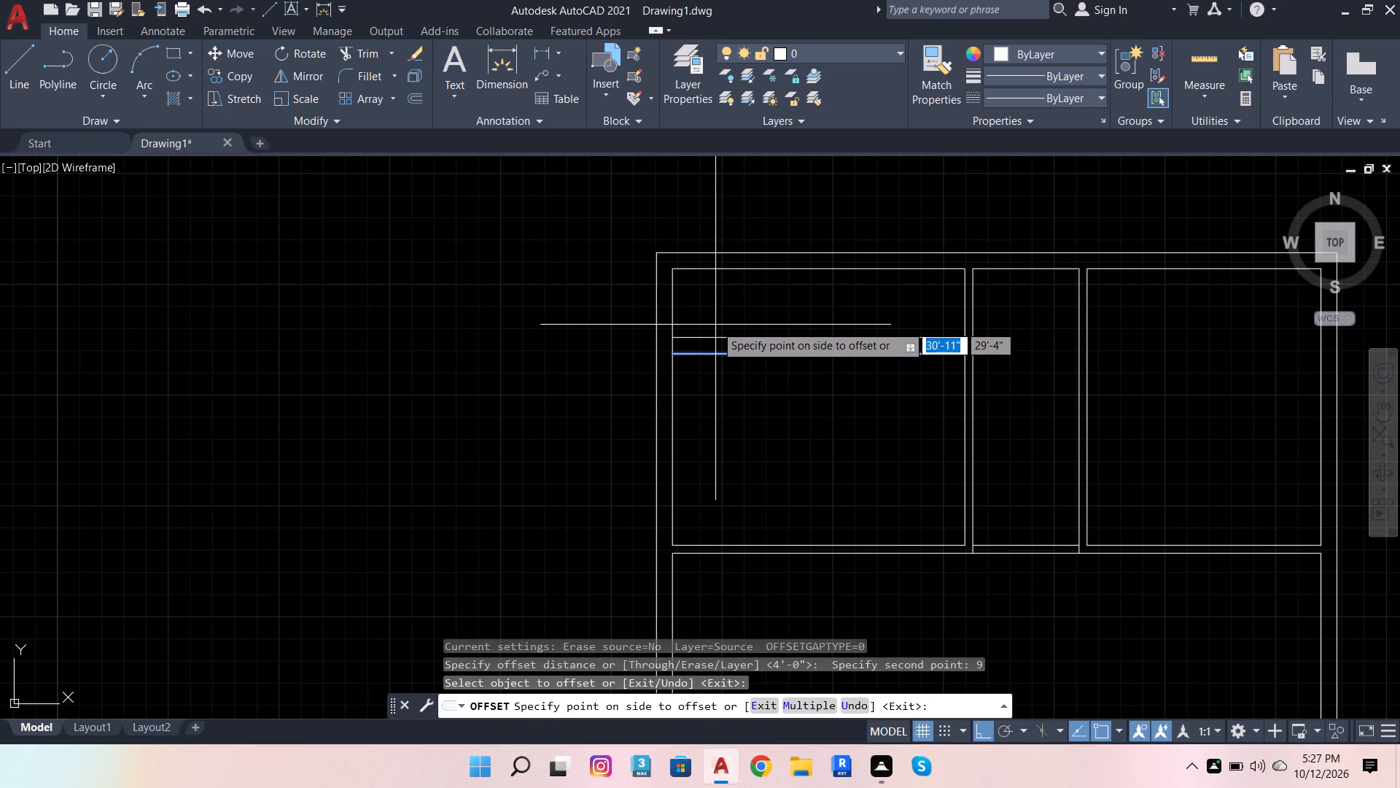
{"action": "left_click", "coordinate": [715, 325]}
Trim away both lines of the partition along the bottom of the top left room.
{"action": "scroll", "coordinate": [785, 334], "scroll_direction": "down", "scroll_amount": 2}
{"action": "scroll", "coordinate": [758, 382], "scroll_direction": "up", "scroll_amount": 1}
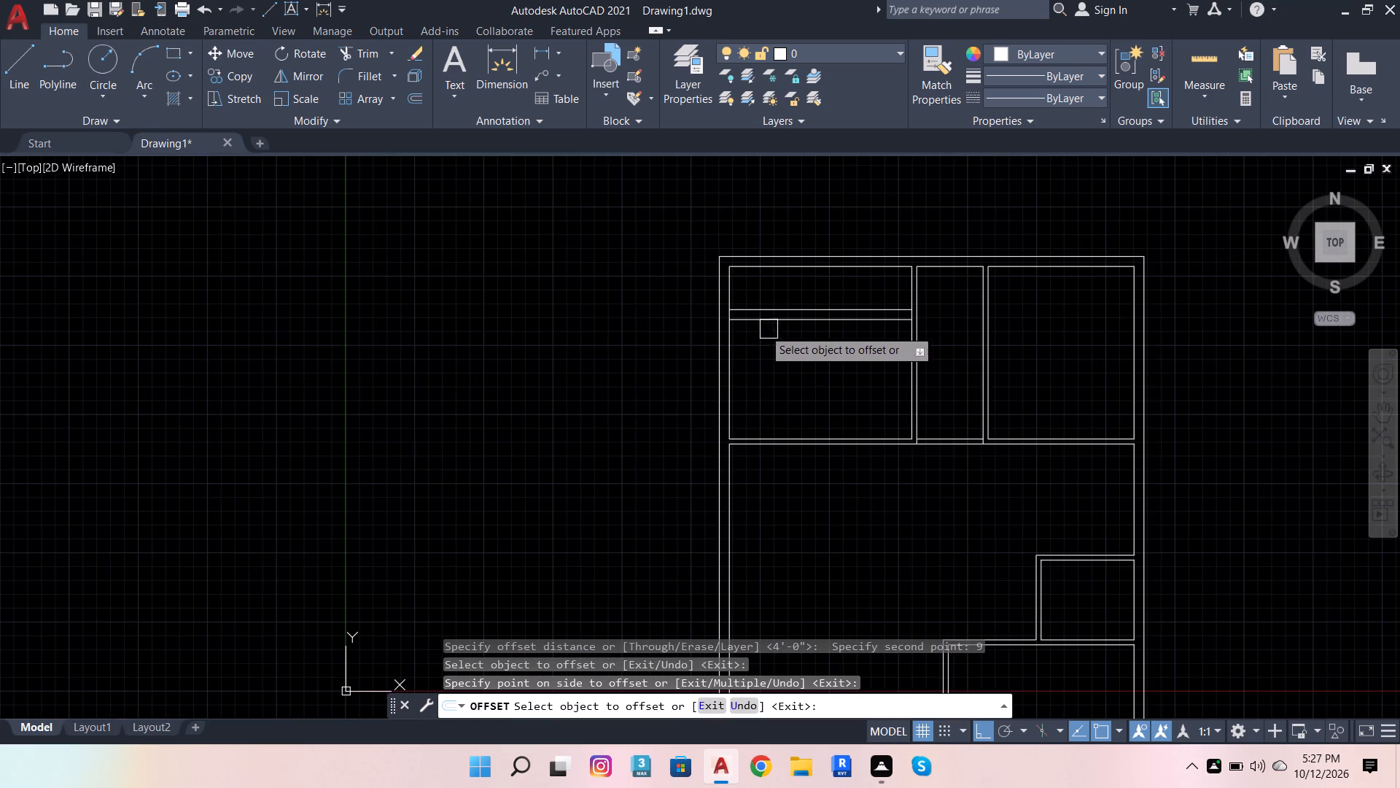
{"action": "left_click", "coordinate": [379, 55]}
{"action": "left_click_drag", "start_coordinate": [806, 416], "coordinate": [793, 454]}
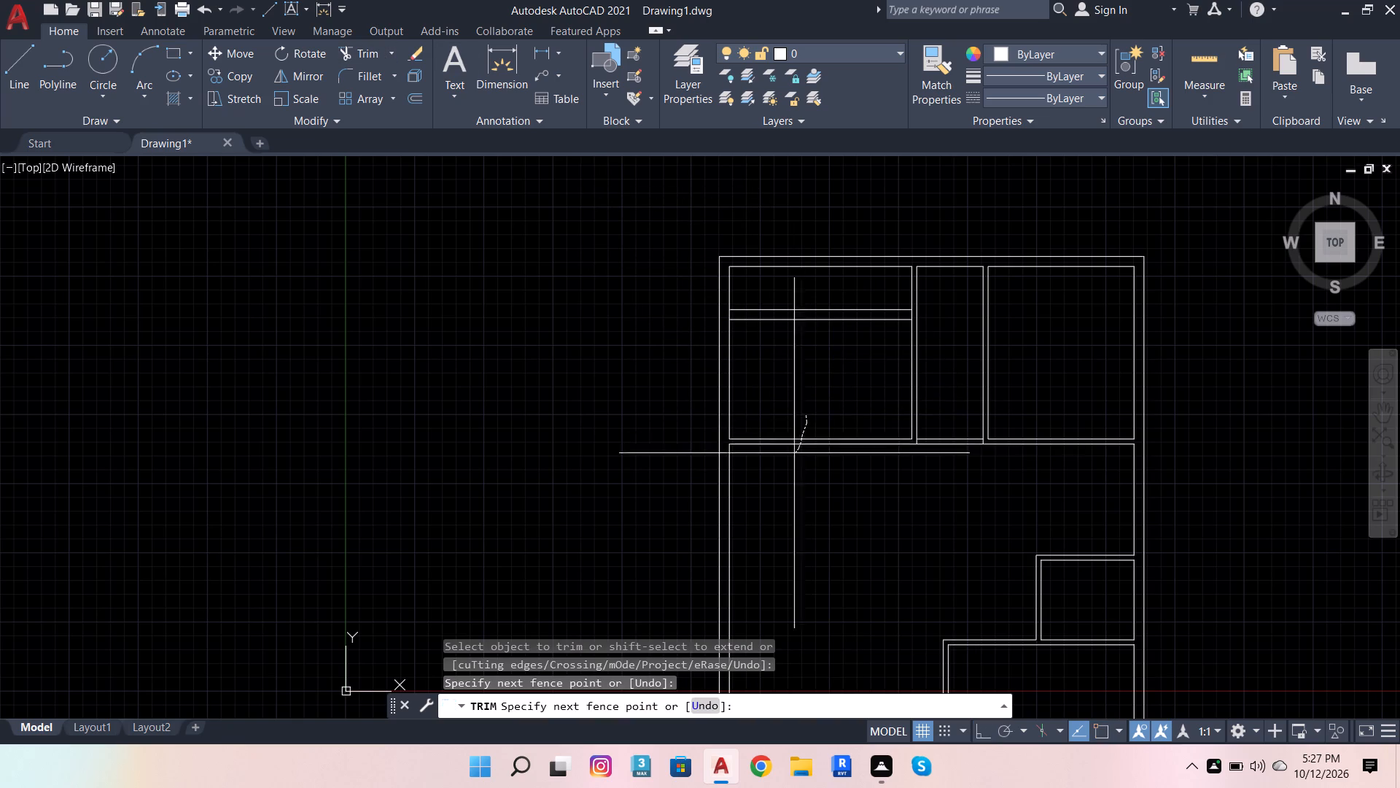
{"action": "left_click_drag", "start_coordinate": [793, 454], "coordinate": [772, 469]}
{"action": "scroll", "coordinate": [798, 433], "scroll_direction": "up", "scroll_amount": 2}
{"action": "key", "text": "Escape"}
{"action": "key", "text": "Escape"}
{"action": "key", "text": "Escape"}
{"action": "key", "text": "Escape"}
{"action": "key", "text": "Escape"}
{"action": "key", "text": "Escape"}
{"action": "key", "text": "Escape"}
{"action": "key", "text": "Escape"}
{"action": "key", "text": "Escape"}
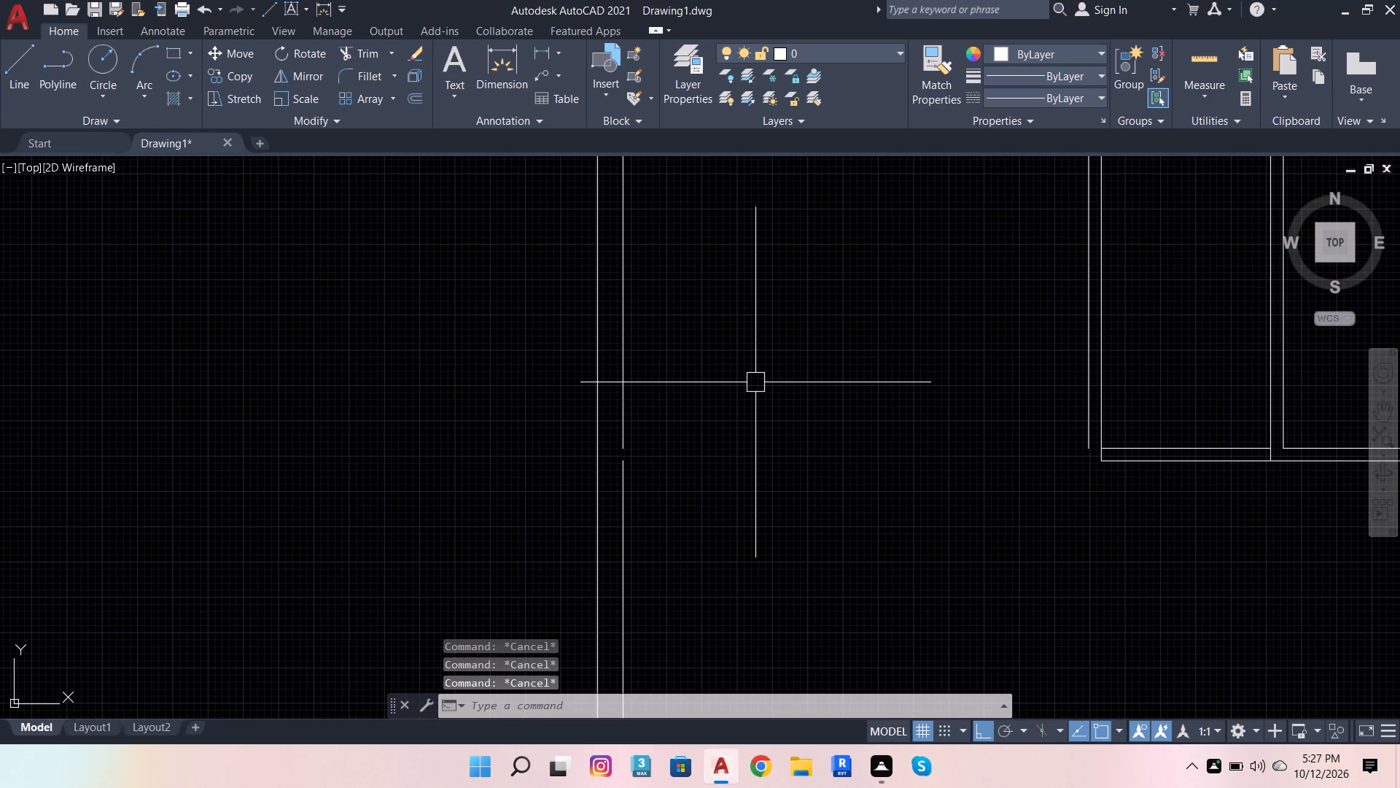
Join the two inner left wall segments into one line across the gap where the removed partition met the wall.
{"action": "left_click", "coordinate": [620, 412]}
{"action": "left_click", "coordinate": [617, 488]}
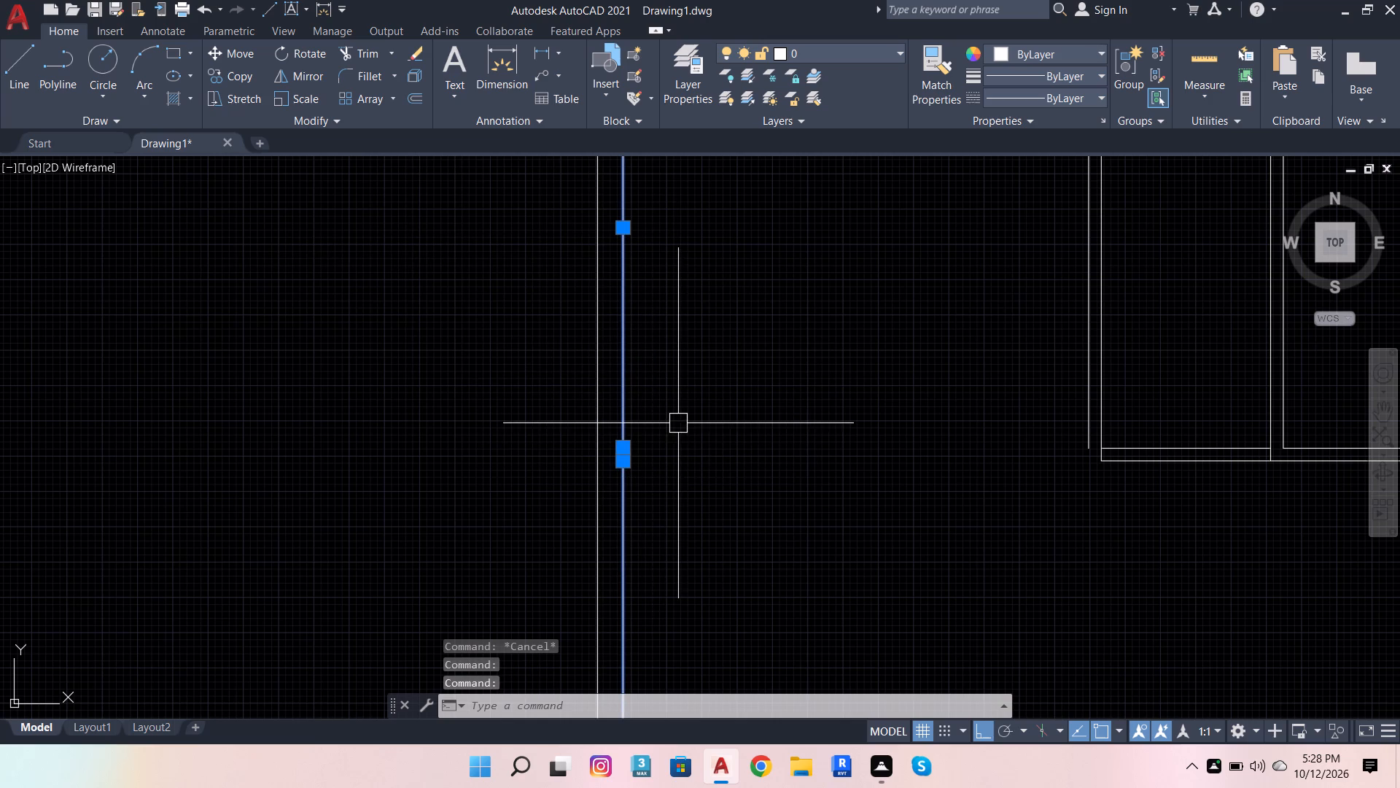
{"action": "key", "text": "j"}
{"action": "key", "text": "Return"}
Start an offset with its distance measured downward from the left end of the new 9" wall's lower line.
{"action": "scroll", "coordinate": [674, 372], "scroll_direction": "down", "scroll_amount": 2}
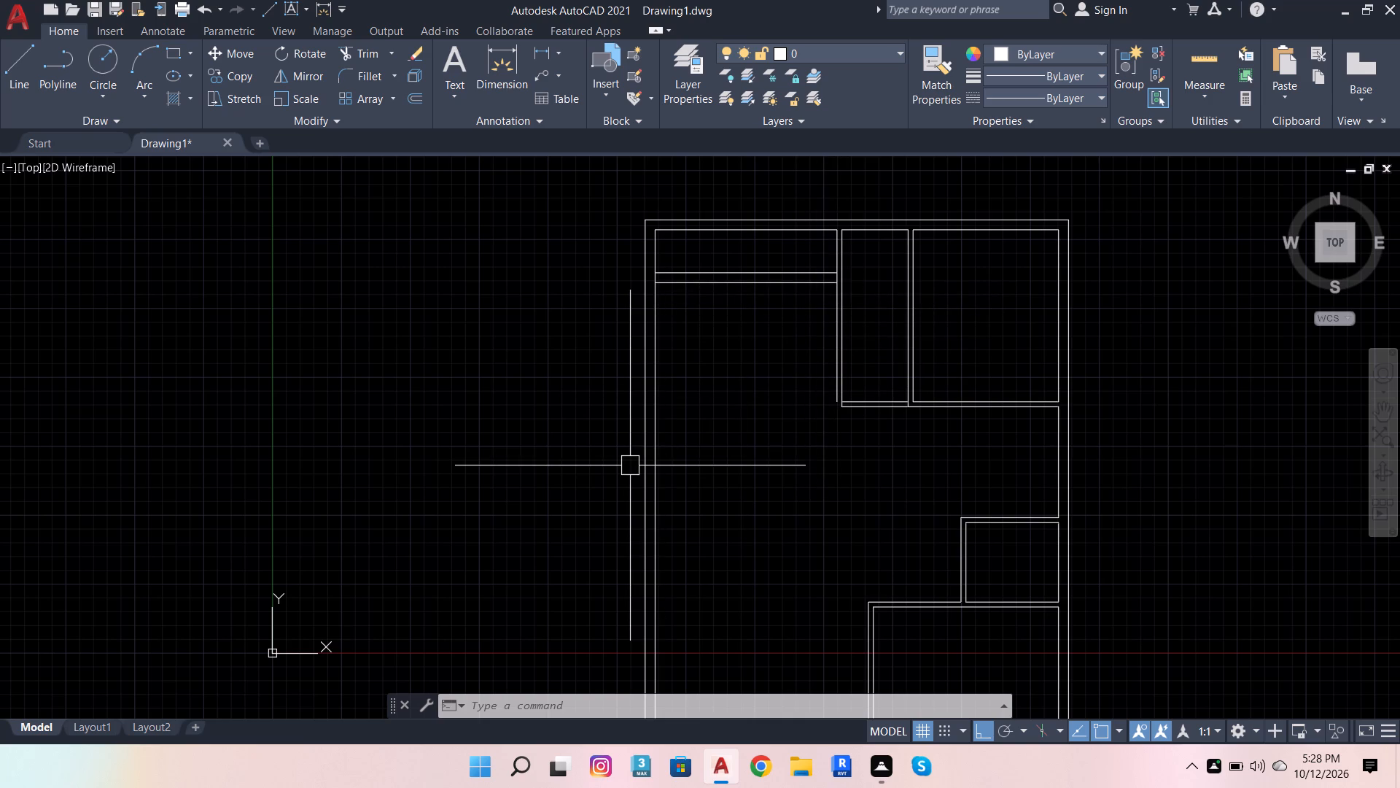
{"action": "scroll", "coordinate": [782, 292], "scroll_direction": "up", "scroll_amount": 1}
{"action": "left_click", "coordinate": [821, 275]}
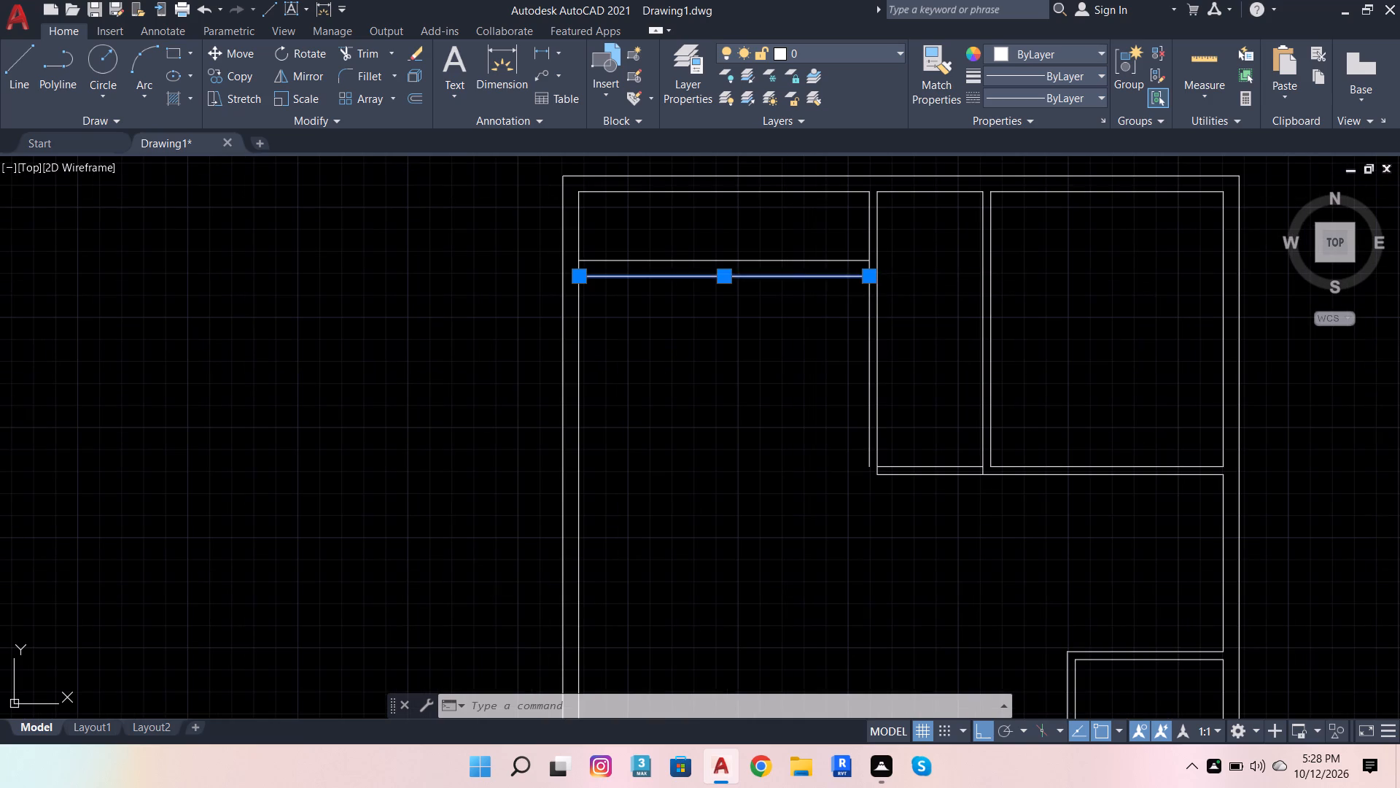
{"action": "left_click", "coordinate": [423, 98]}
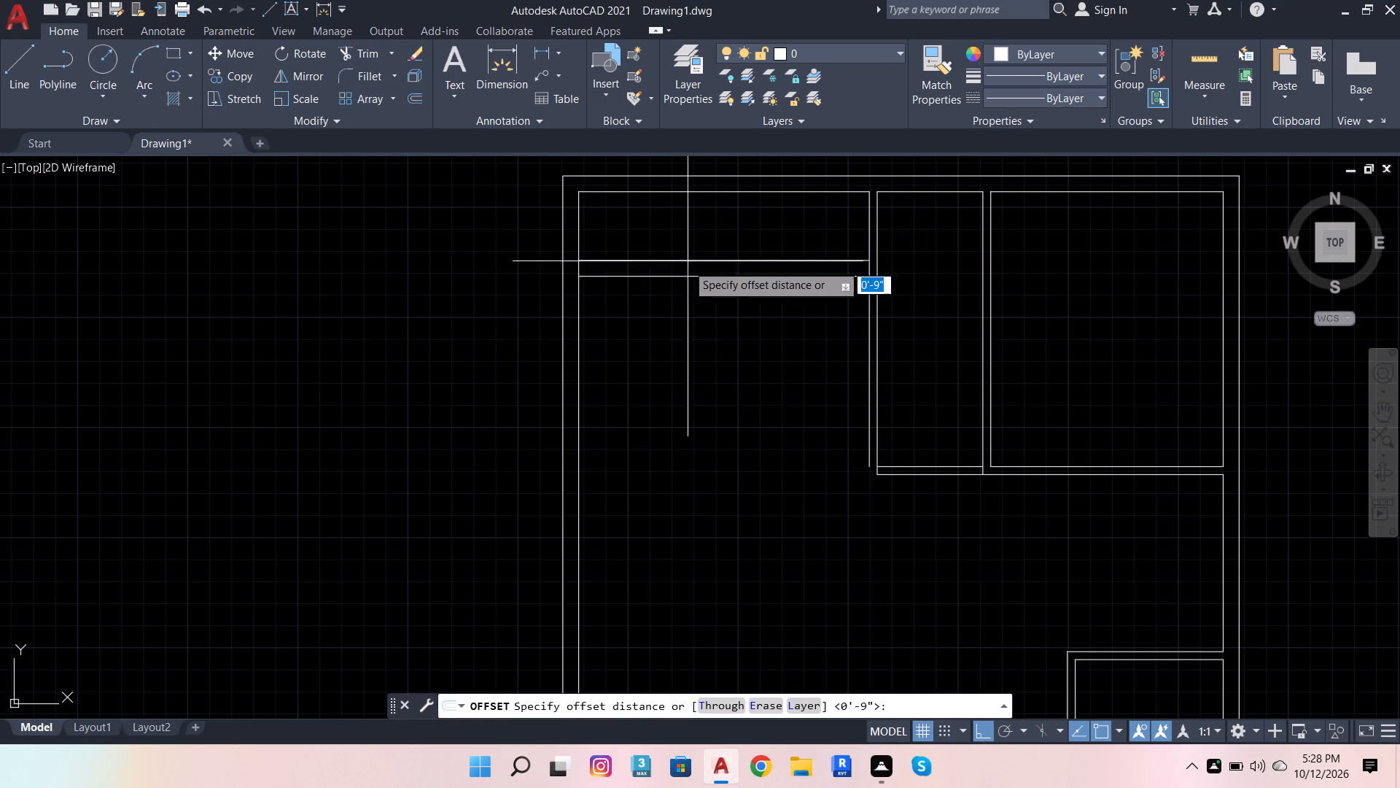
{"action": "left_click", "coordinate": [583, 281]}
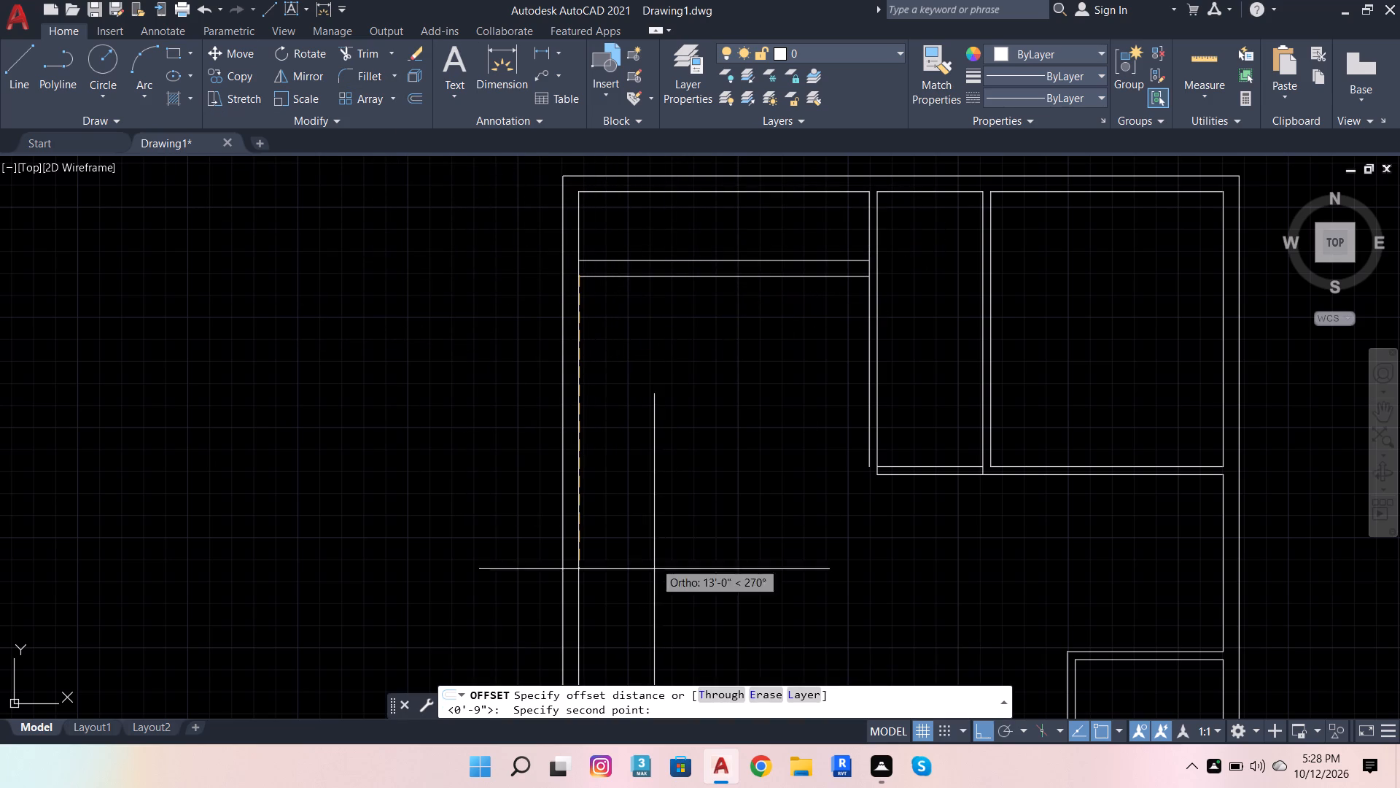
{"action": "scroll", "coordinate": [642, 499], "scroll_direction": "down", "scroll_amount": 1}
{"action": "scroll", "coordinate": [688, 406], "scroll_direction": "down", "scroll_amount": 4}
{"action": "scroll", "coordinate": [696, 434], "scroll_direction": "up", "scroll_amount": 4}
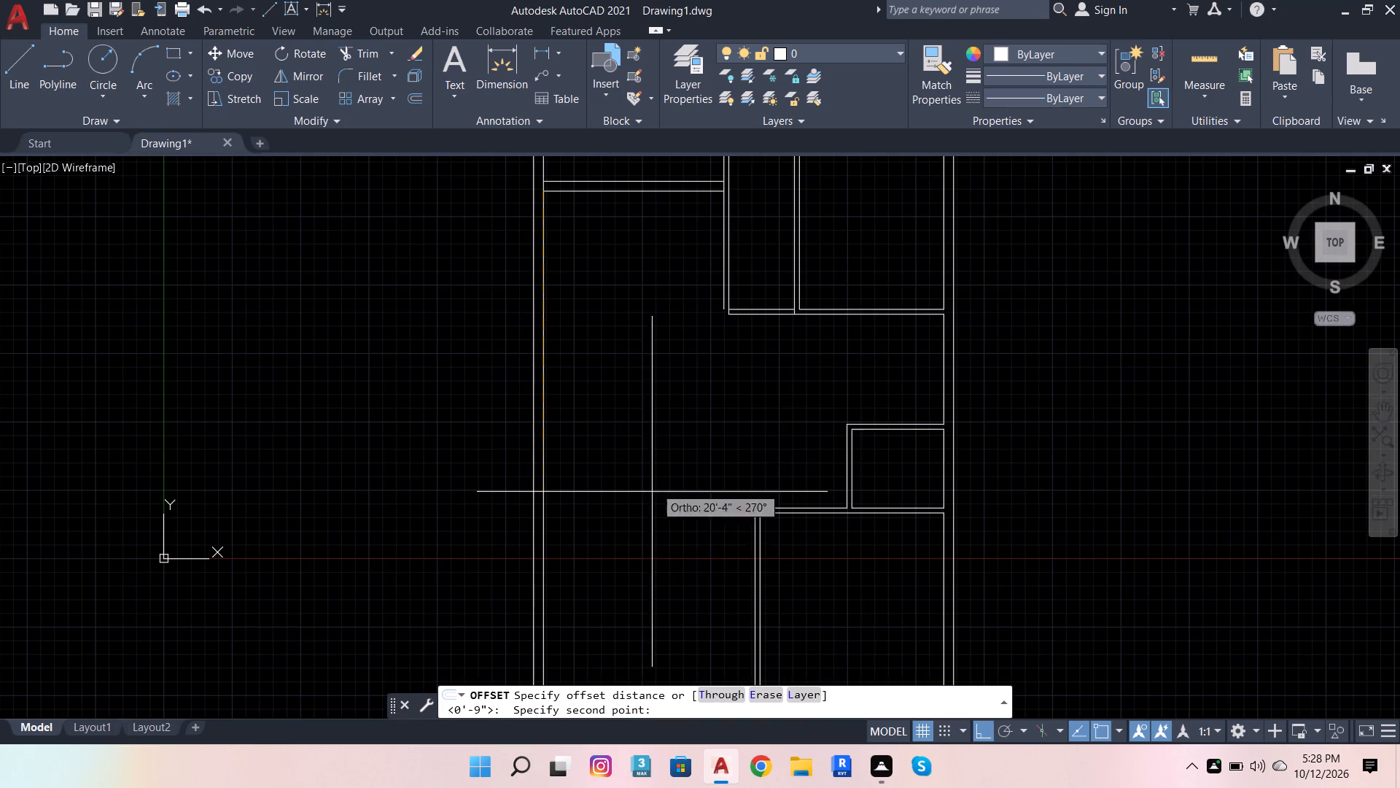
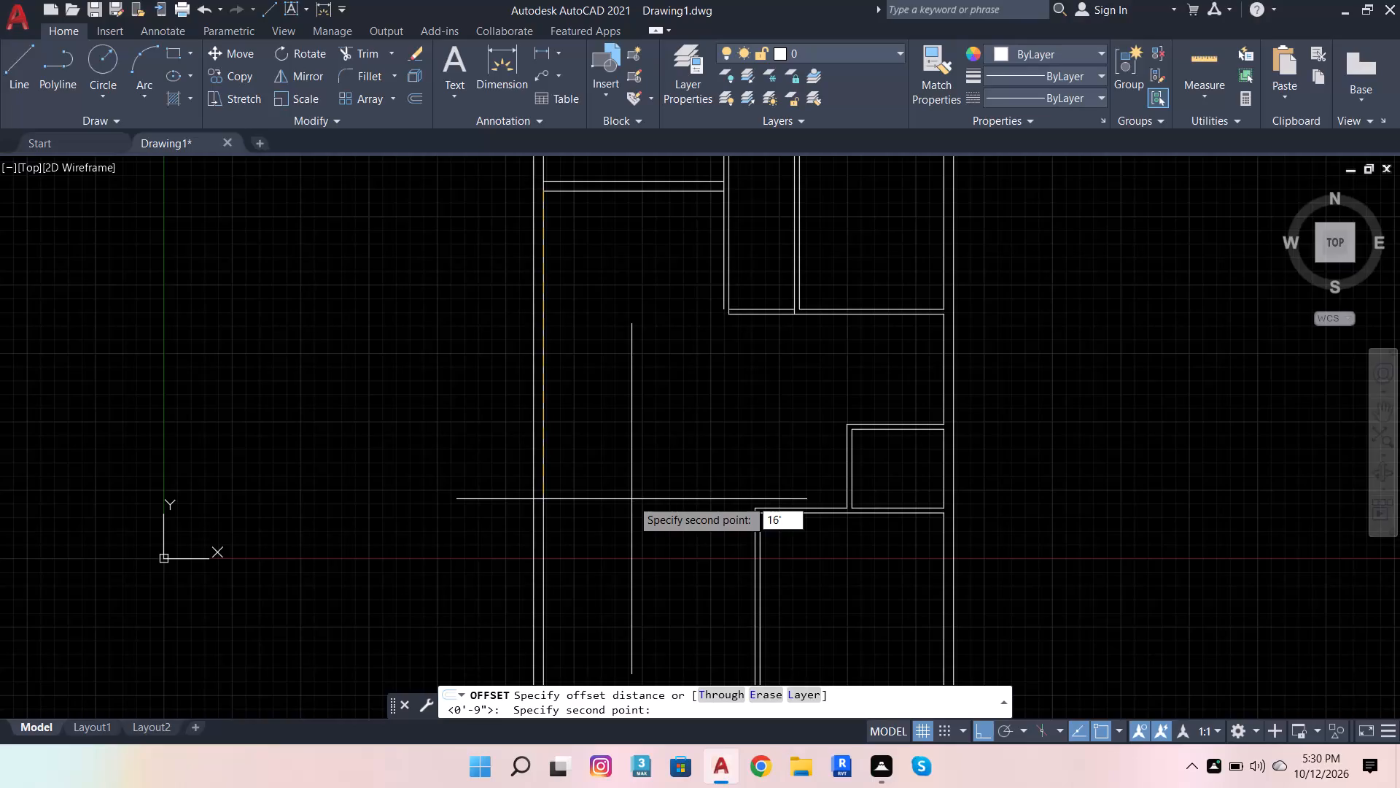
Offset the lower line of the 9" cross wall 16' downward.
{"action": "key", "text": "Return"}
{"action": "left_click", "coordinate": [631, 499]}
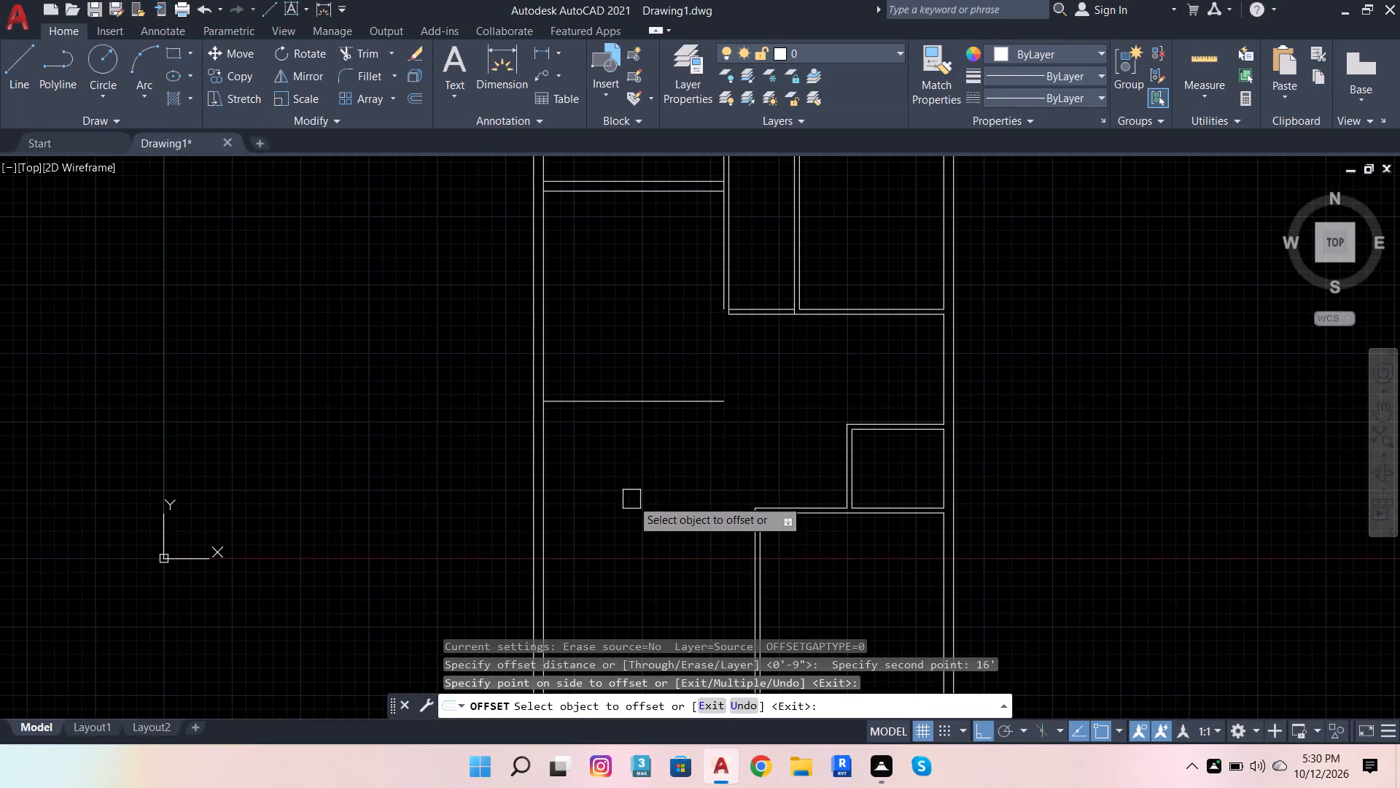
Start another offset with its distance measured downward from the right end of the new horizontal line.
{"action": "left_click", "coordinate": [417, 95]}
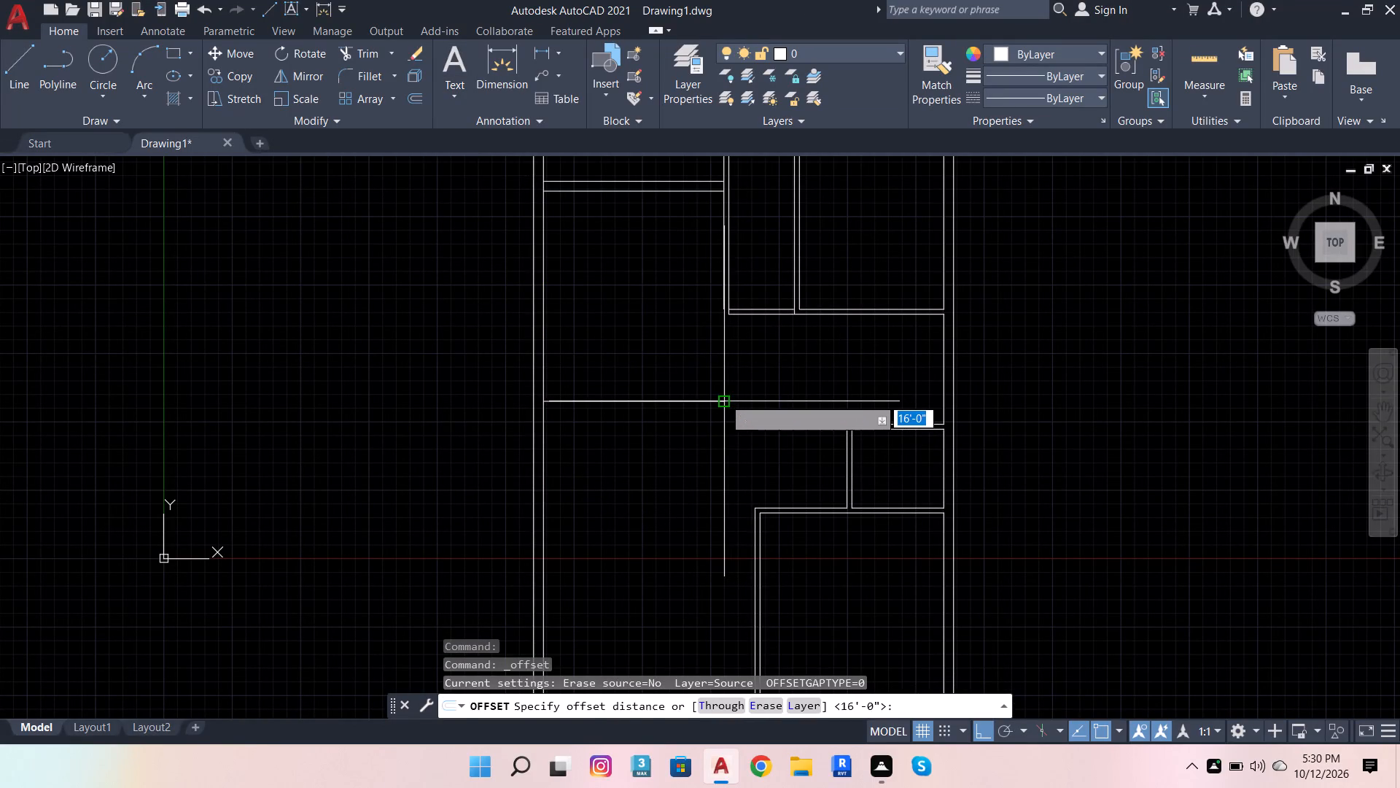
{"action": "left_click", "coordinate": [721, 398]}
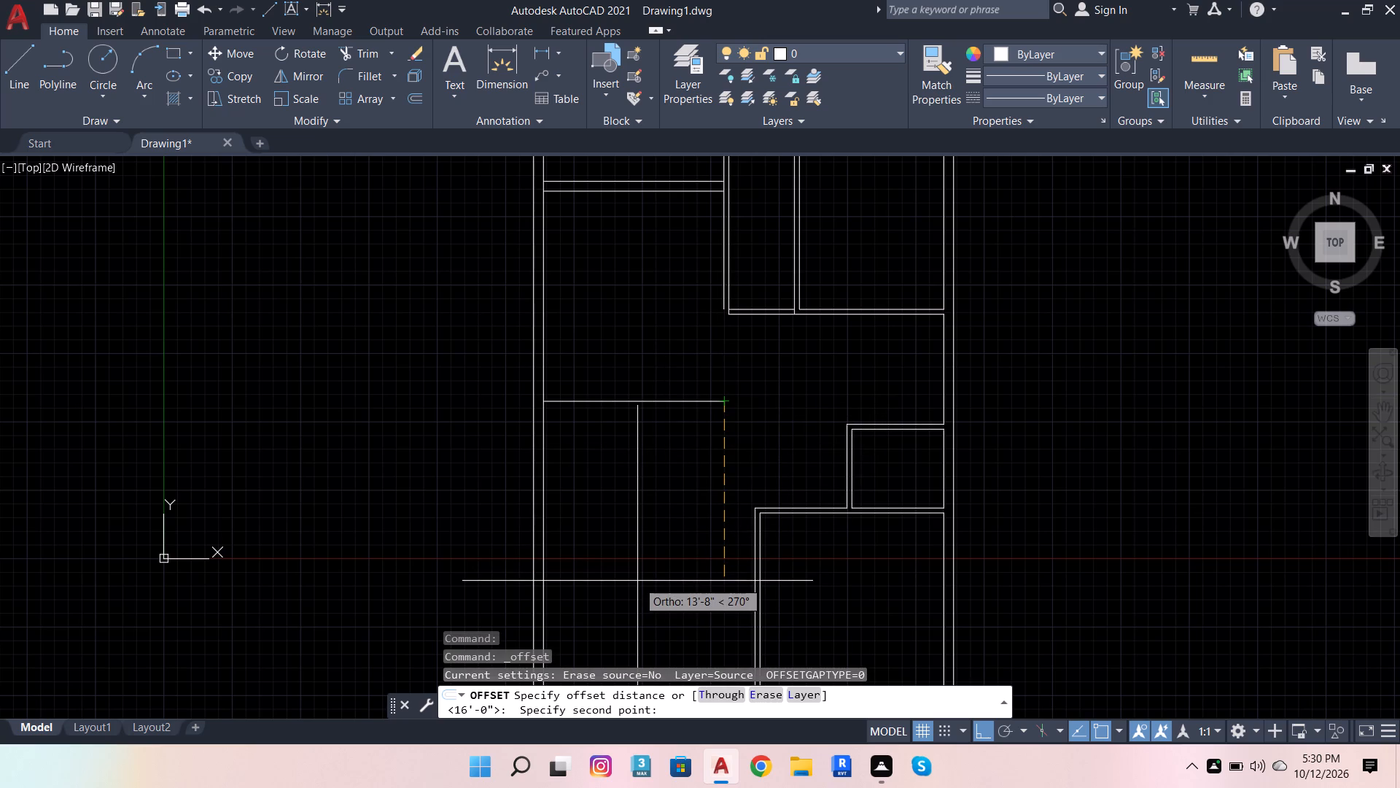
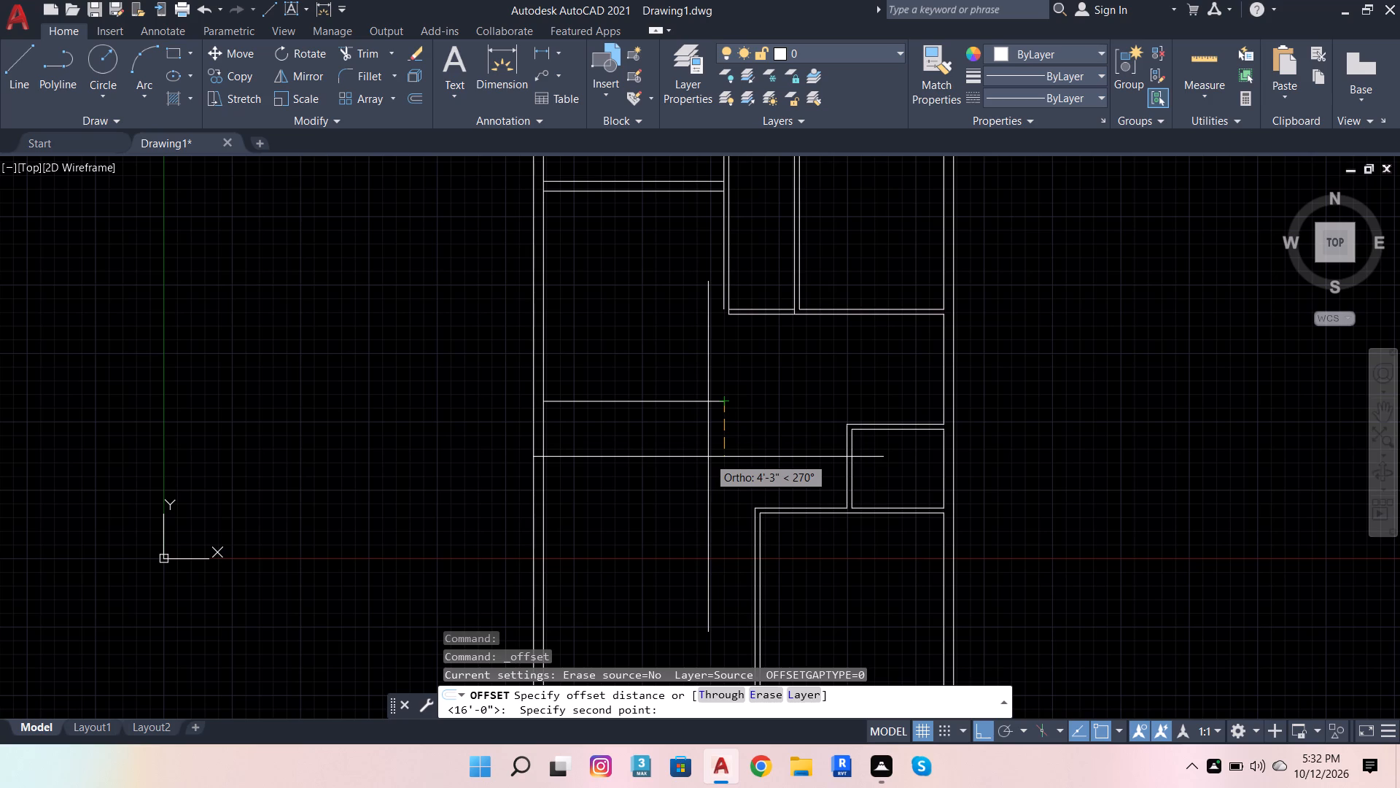
Offset the new horizontal line 4.5" downward to form the lower cross wall on the plan's left side.
{"action": "type", "text": "4.5"}
{"action": "key", "text": "Return"}
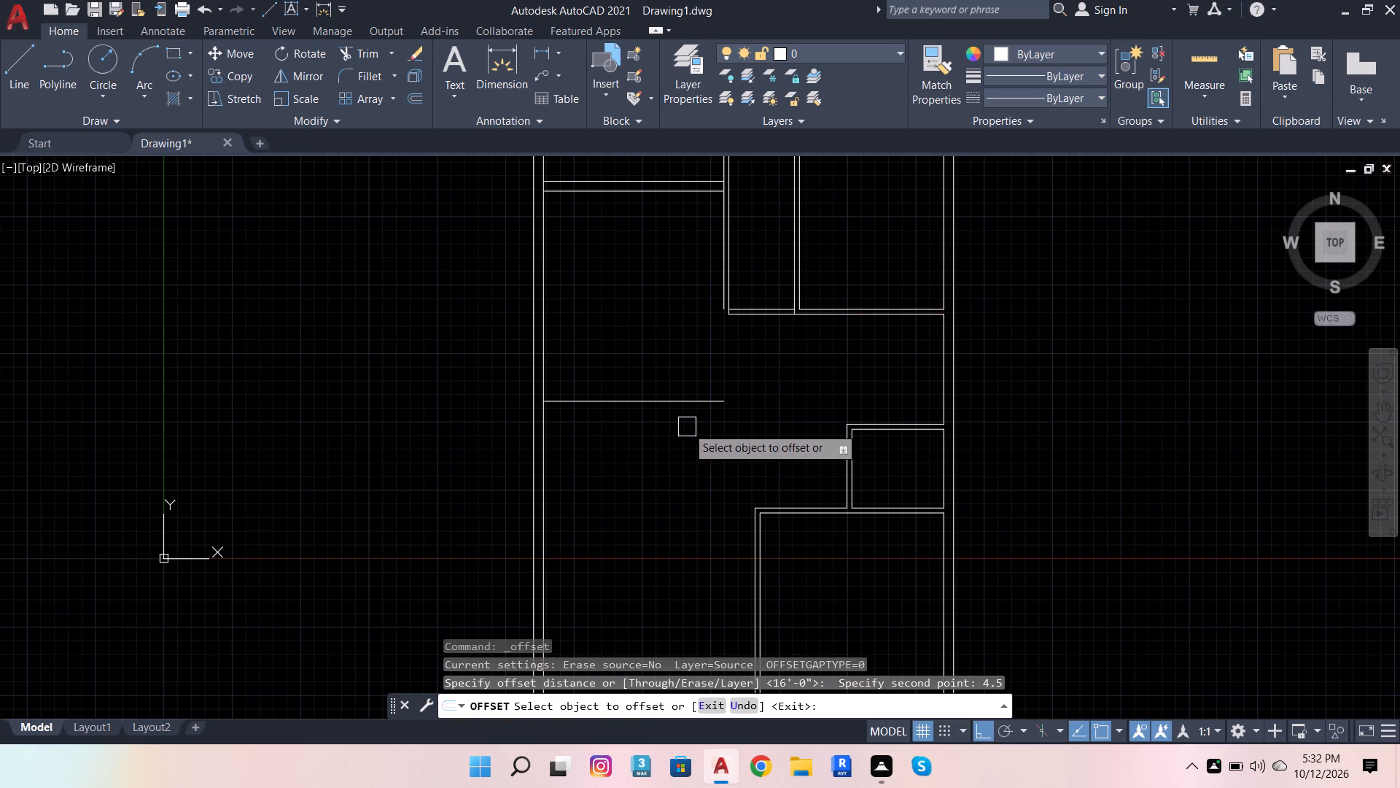
{"action": "left_click", "coordinate": [690, 393]}
{"action": "left_click", "coordinate": [659, 473]}
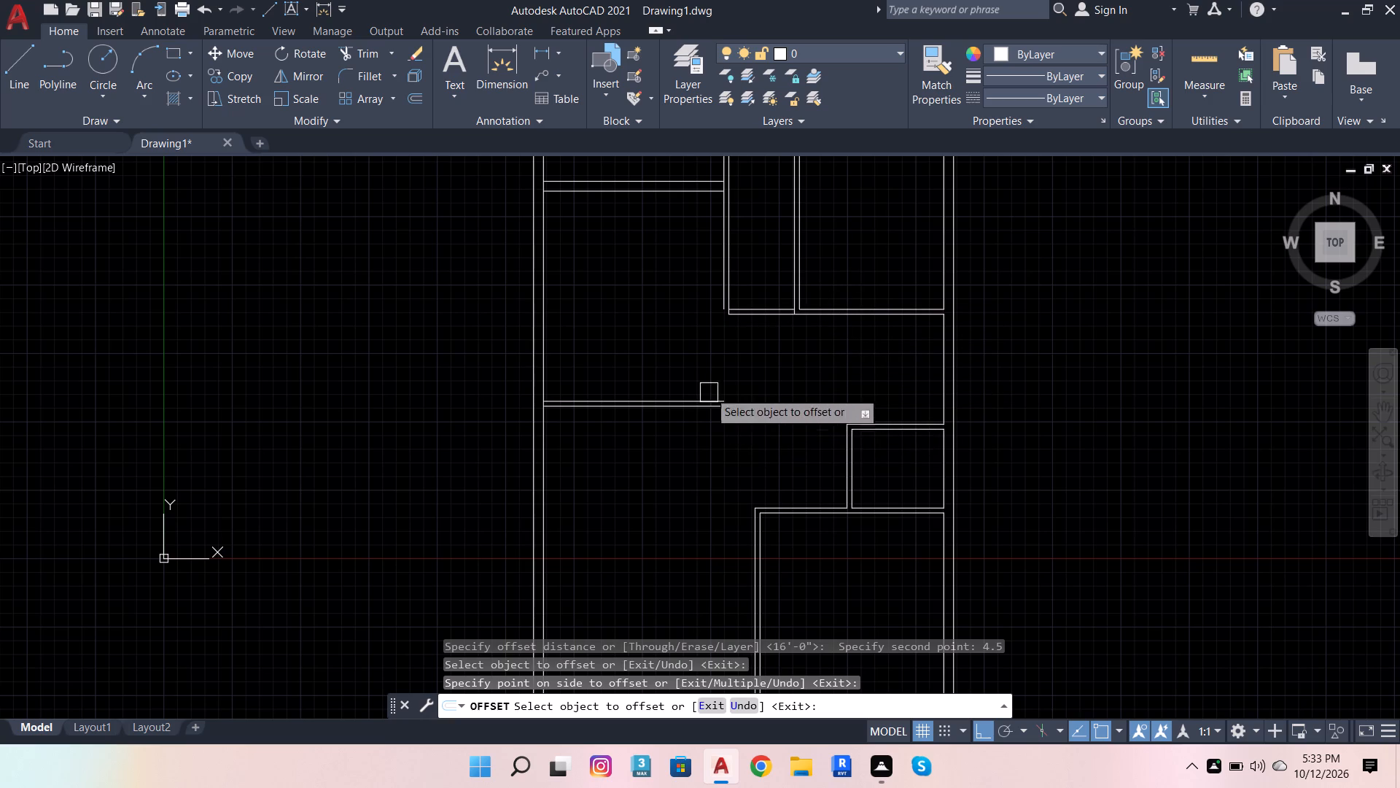
Dimension the vertical gap from the upper middle room's lower-left corner to the top line of the new 4.5" cross wall.
{"action": "left_click", "coordinate": [511, 63]}
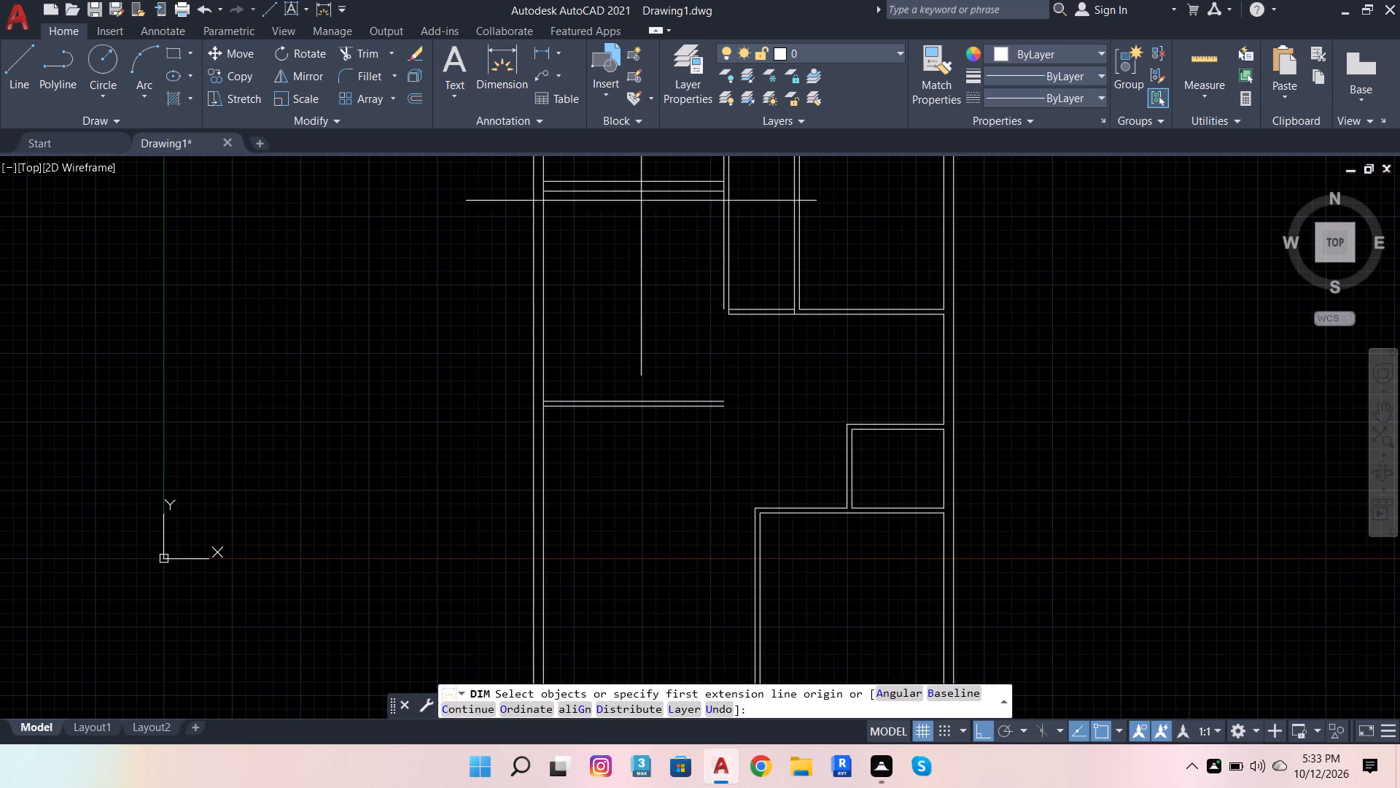
{"action": "left_click", "coordinate": [726, 312]}
{"action": "left_click", "coordinate": [720, 401]}
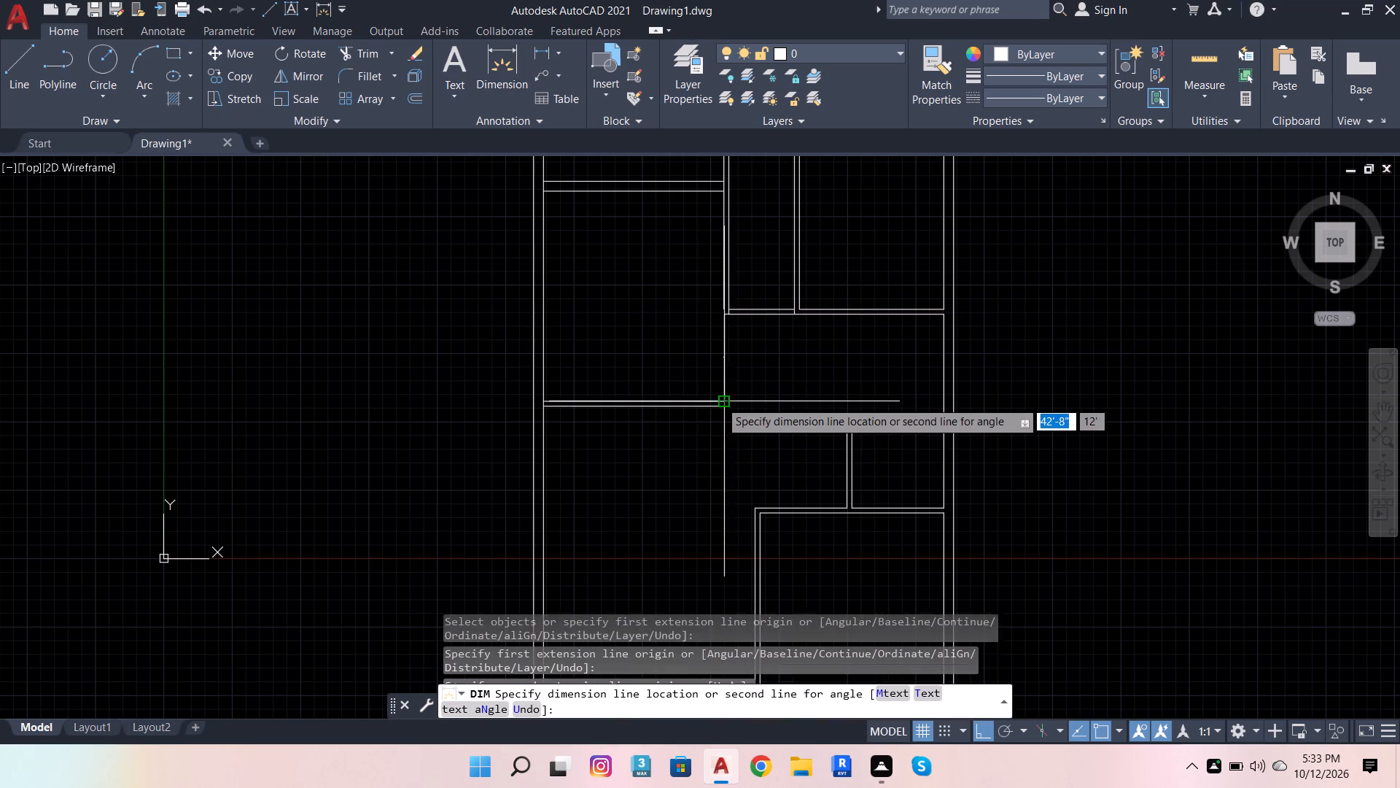
{"action": "scroll", "coordinate": [720, 369], "scroll_direction": "up", "scroll_amount": 3}
{"action": "left_click", "coordinate": [670, 365]}
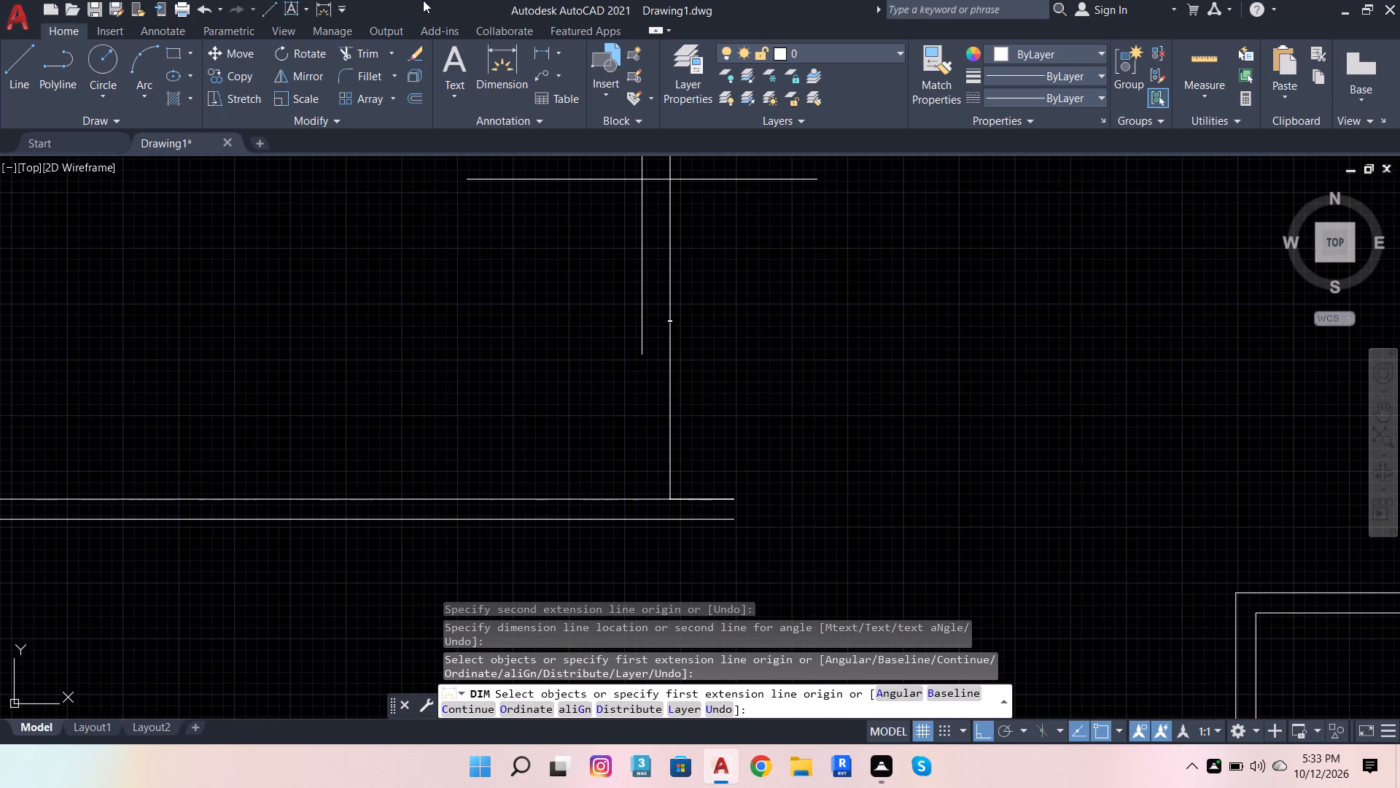
{"action": "type", "text": "DI"}
{"action": "key", "text": "m"}
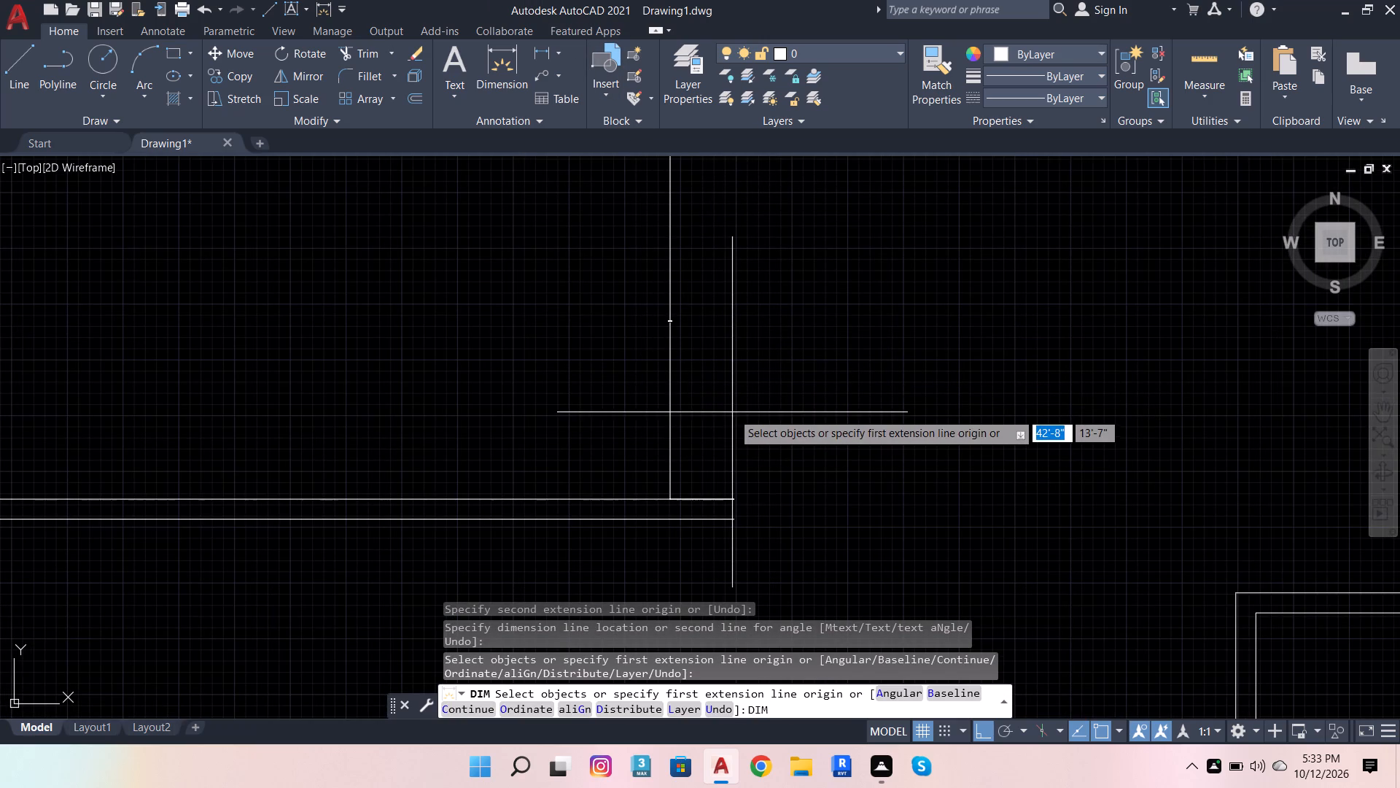
{"action": "key", "text": "Escape"}
{"action": "key", "text": "Escape"}
{"action": "key", "text": "Escape"}
{"action": "key", "text": "Escape"}
{"action": "key", "text": "Escape"}
Modify the Standard dimension style's primary units to Architectural with 0'-0" precision.
{"action": "key", "text": "d"}
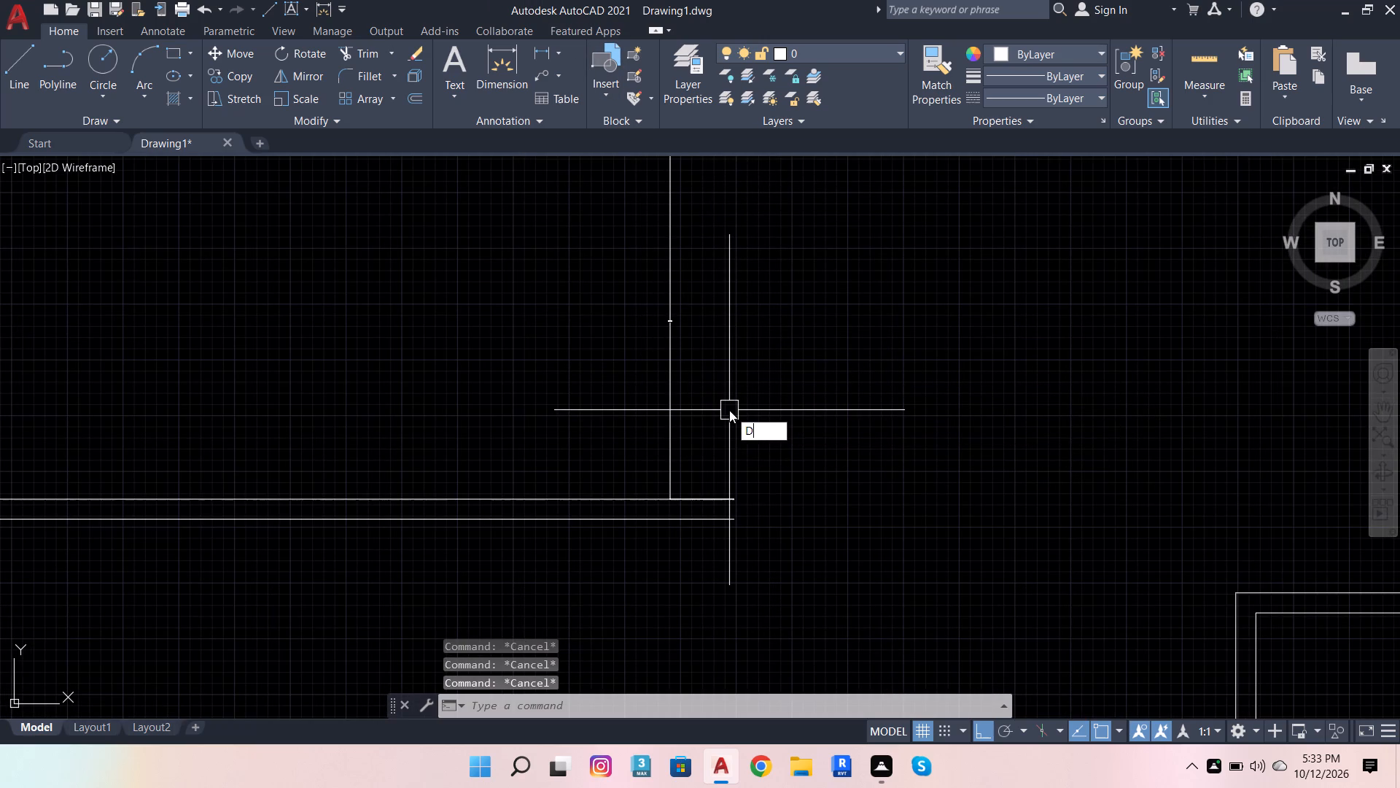
{"action": "key", "text": "i"}
{"action": "key", "text": "m"}
{"action": "left_click", "coordinate": [782, 461]}
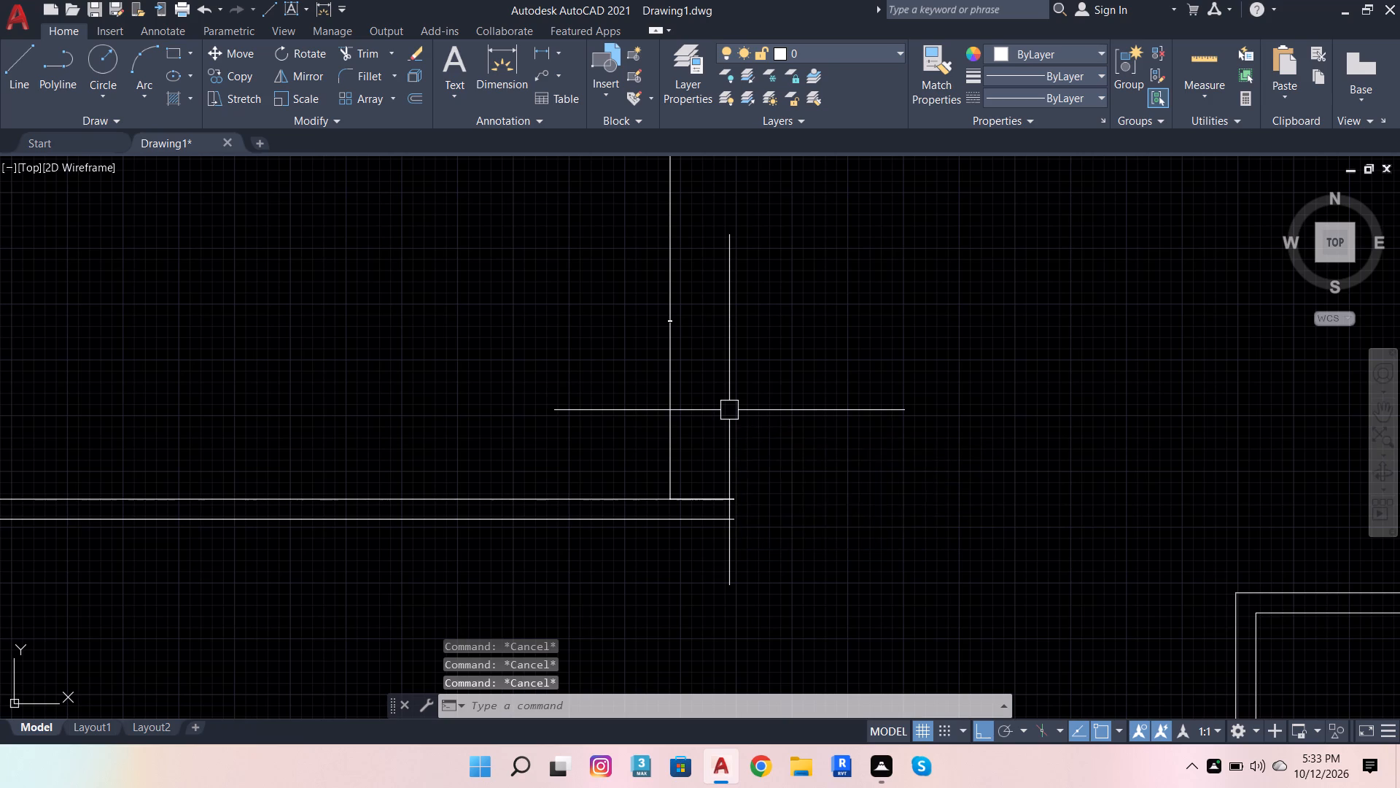
{"action": "left_click", "coordinate": [903, 344]}
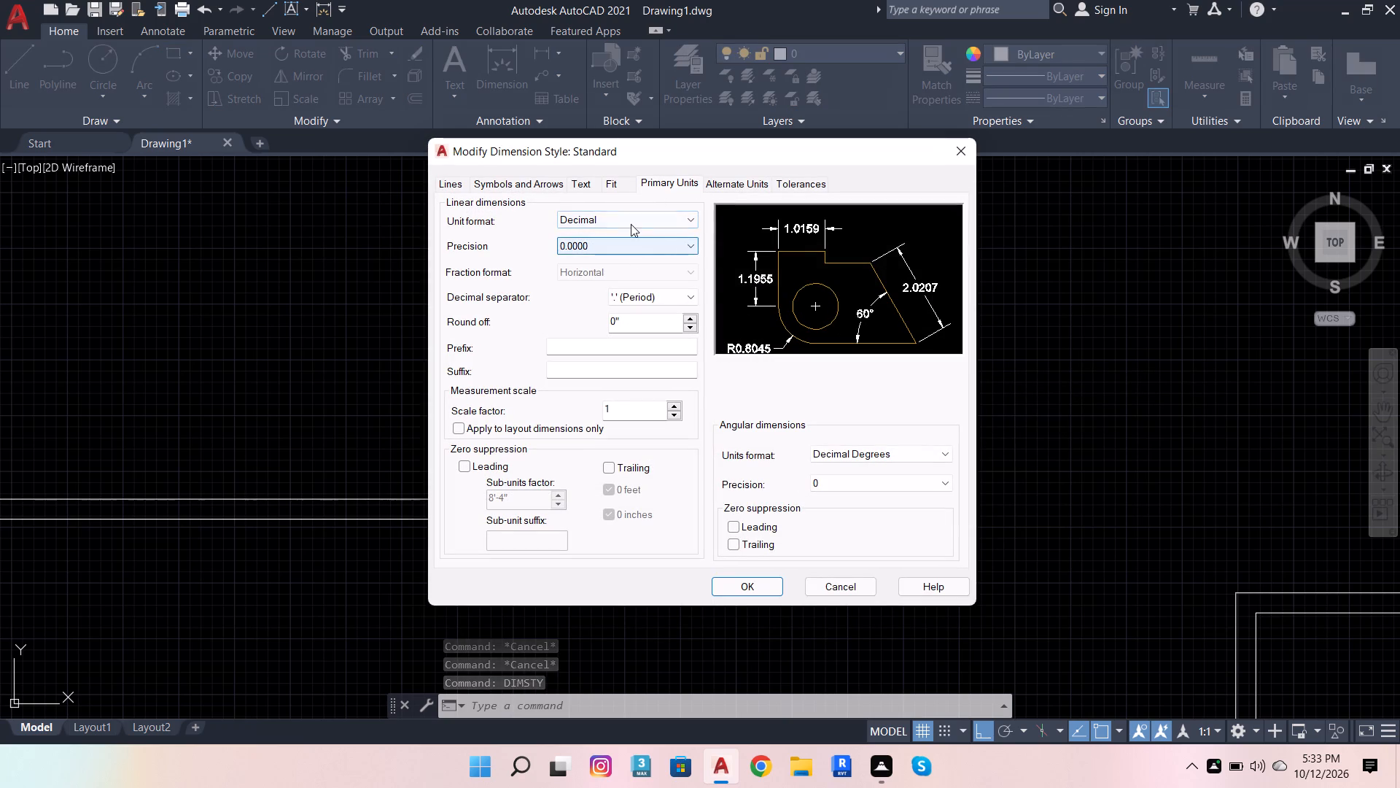
{"action": "left_click", "coordinate": [631, 224]}
{"action": "left_click", "coordinate": [631, 266]}
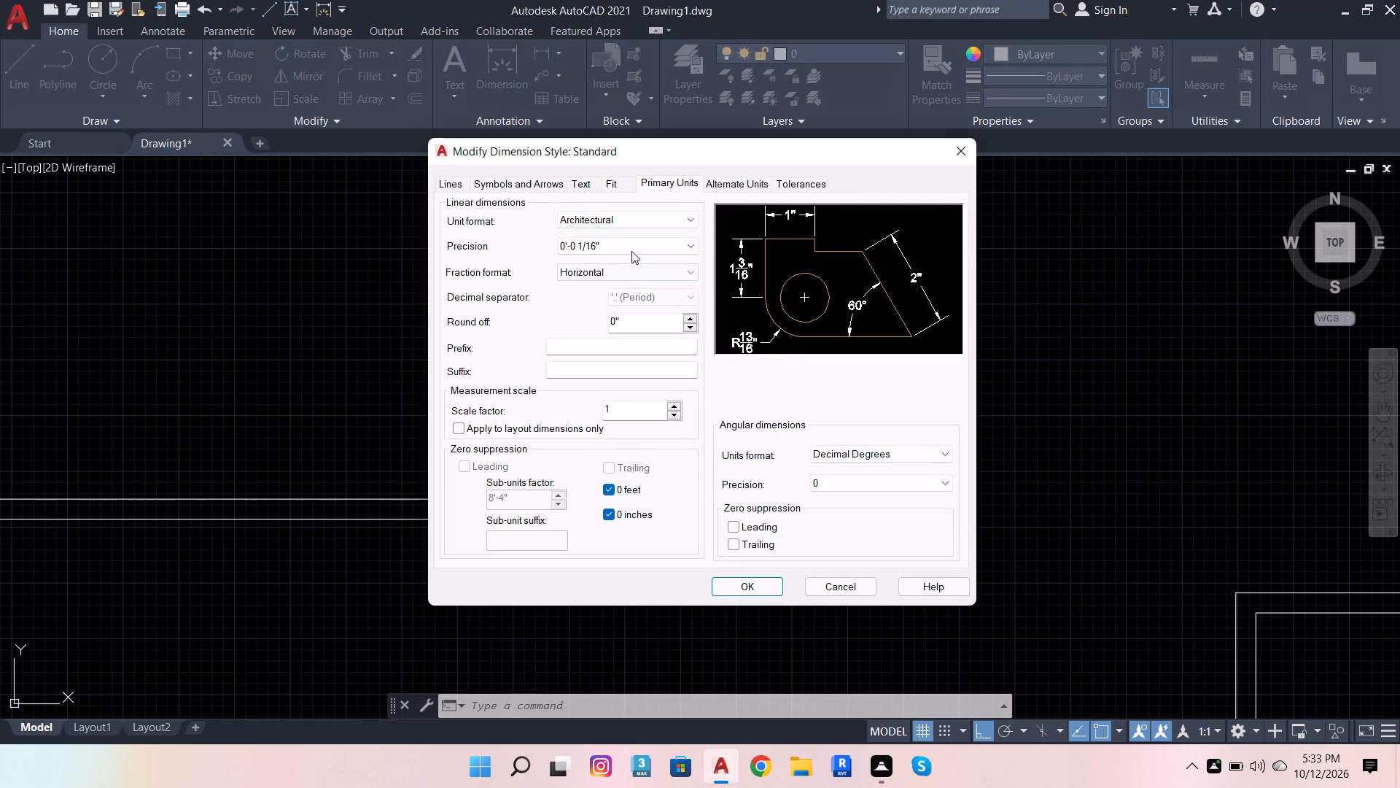
{"action": "left_click", "coordinate": [633, 250]}
{"action": "left_click", "coordinate": [630, 257]}
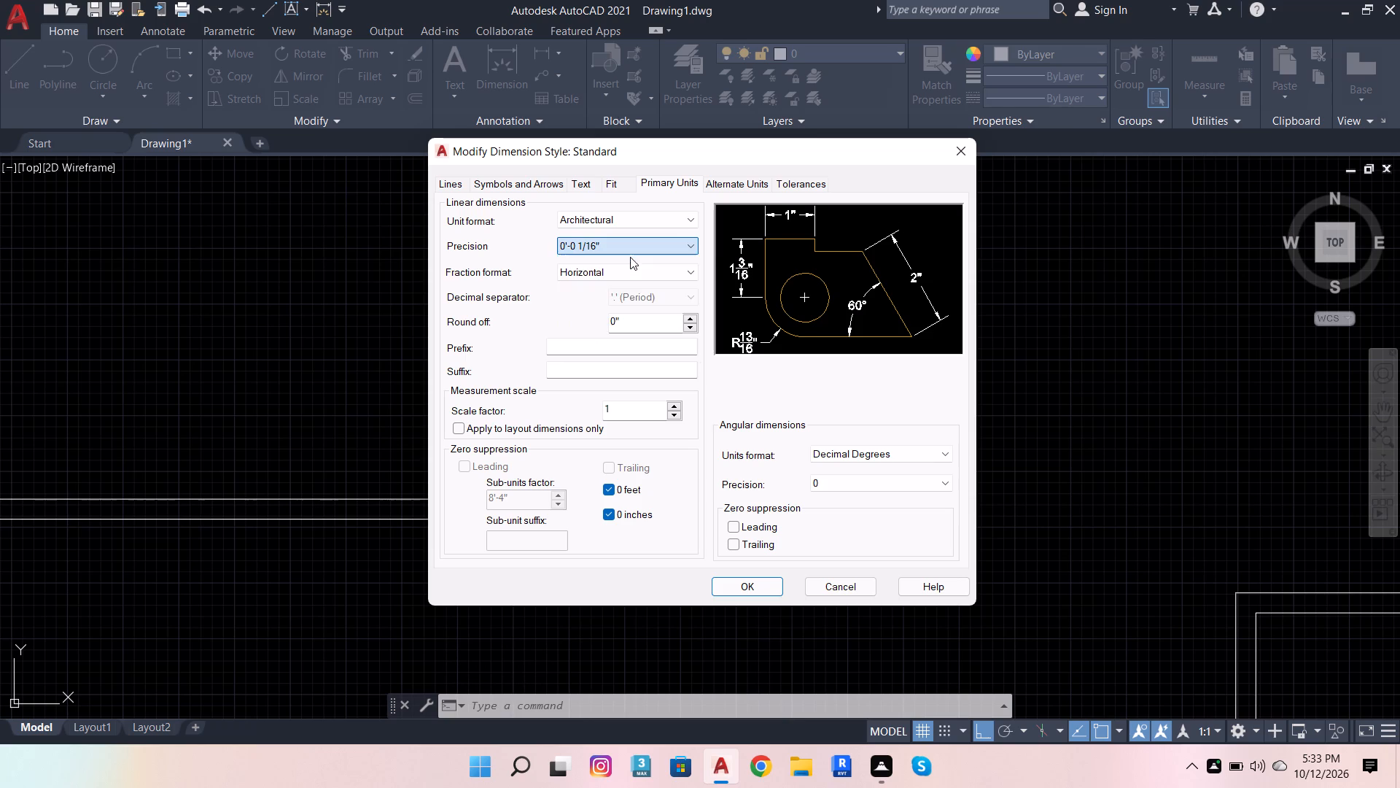
Set the Standard dimension style's text height to 6".
{"action": "left_click", "coordinate": [614, 187]}
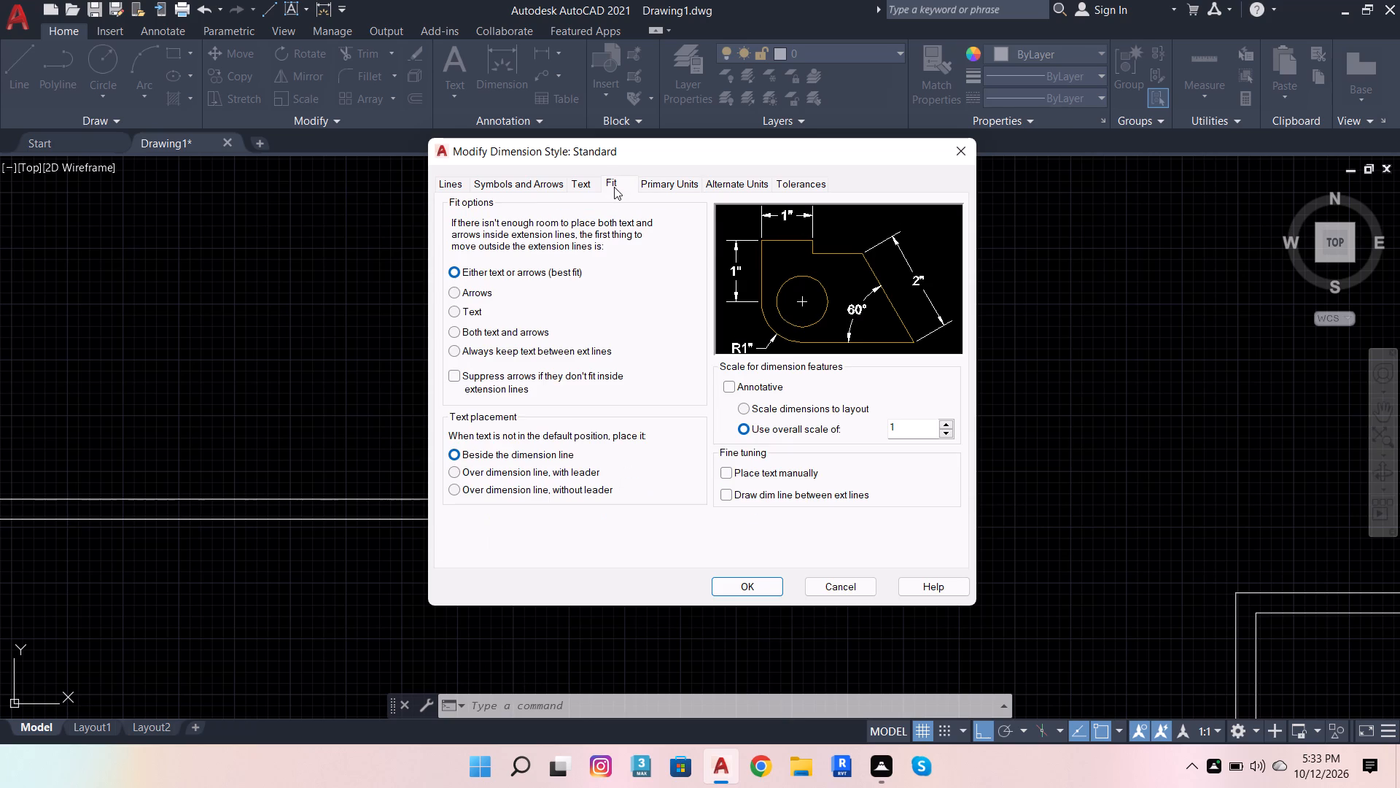
{"action": "left_click", "coordinate": [591, 185]}
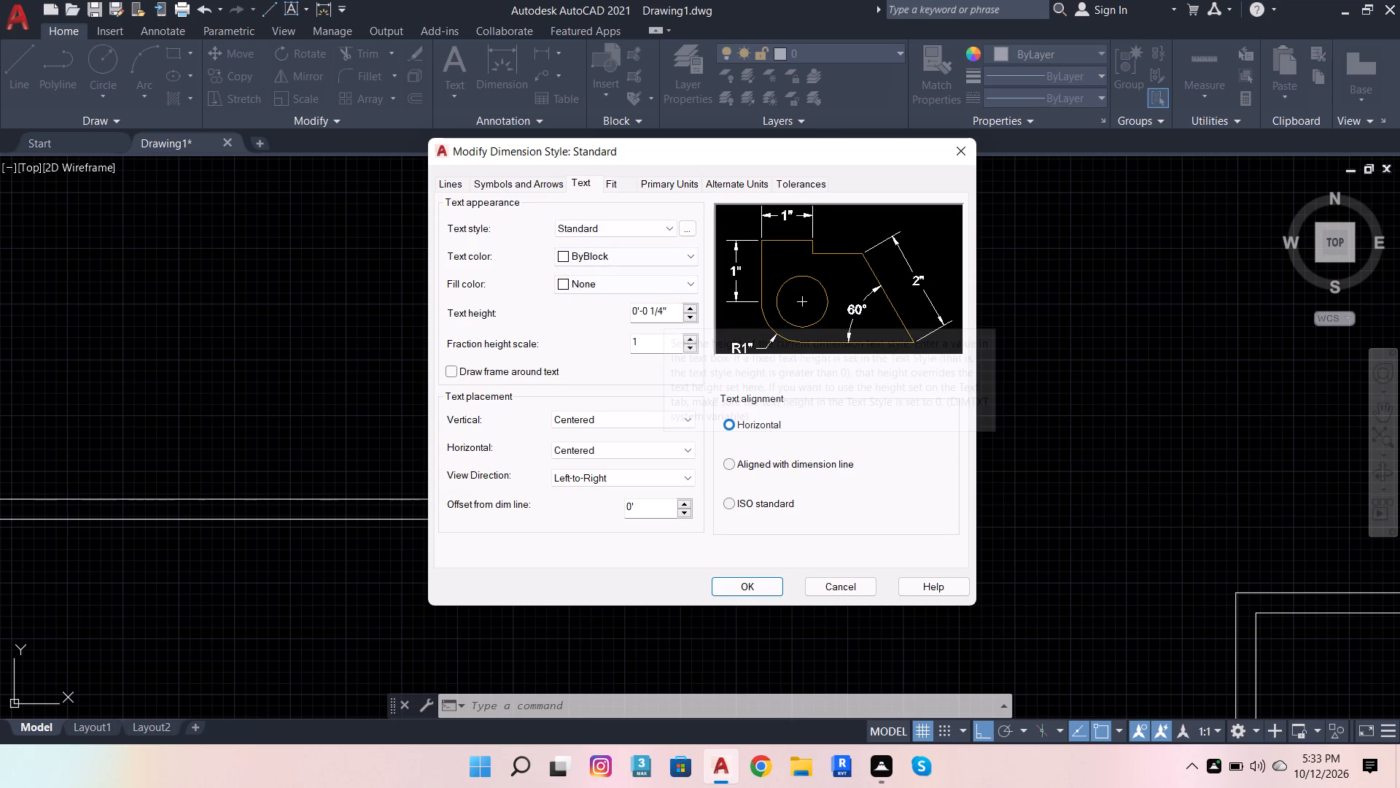
{"action": "left_click_drag", "start_coordinate": [667, 310], "coordinate": [586, 312]}
{"action": "key", "text": "6"}
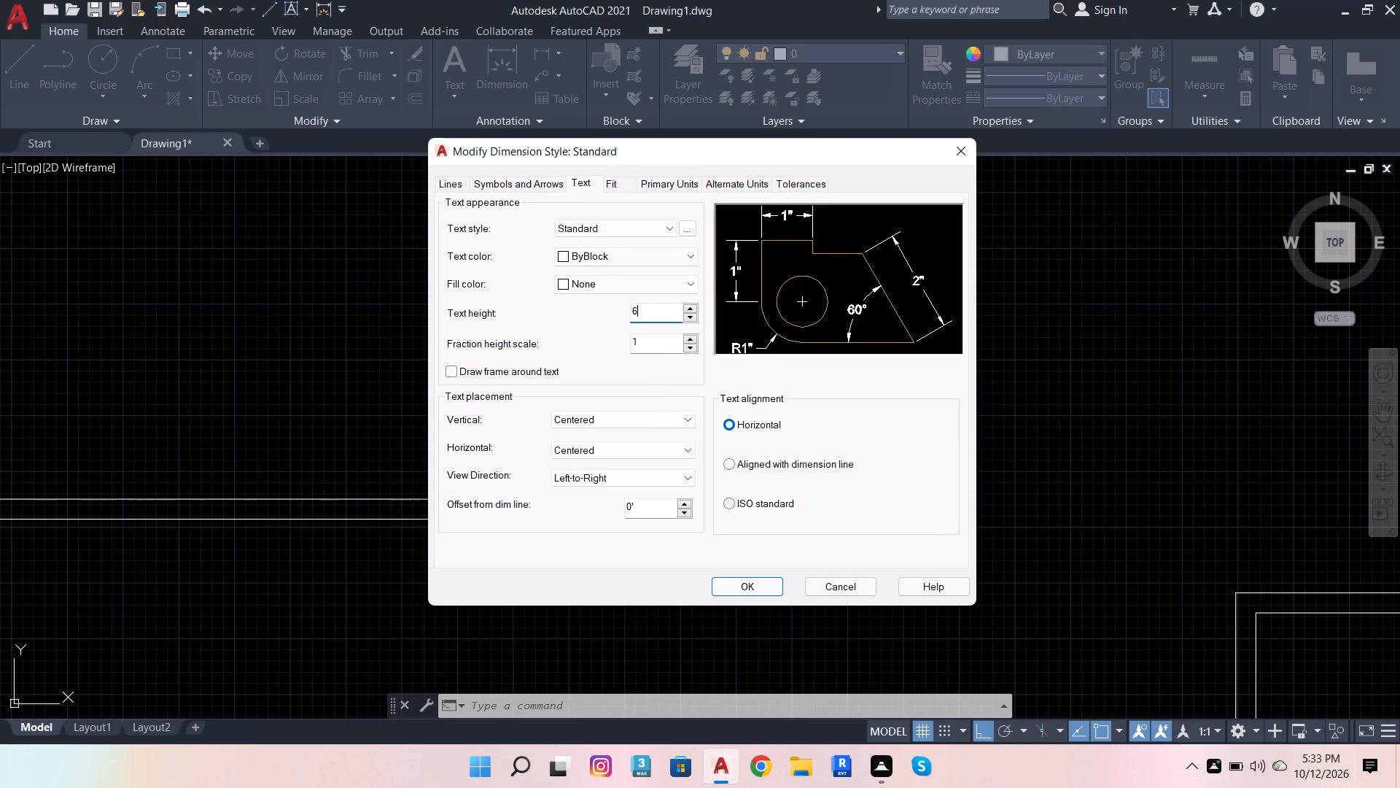
{"action": "key", "text": "Return"}
{"action": "scroll", "coordinate": [586, 312], "scroll_direction": "up", "scroll_amount": 1}
Set the first, second and leader arrowheads to Architectural tick with an arrow size of 4".
{"action": "left_click", "coordinate": [529, 179]}
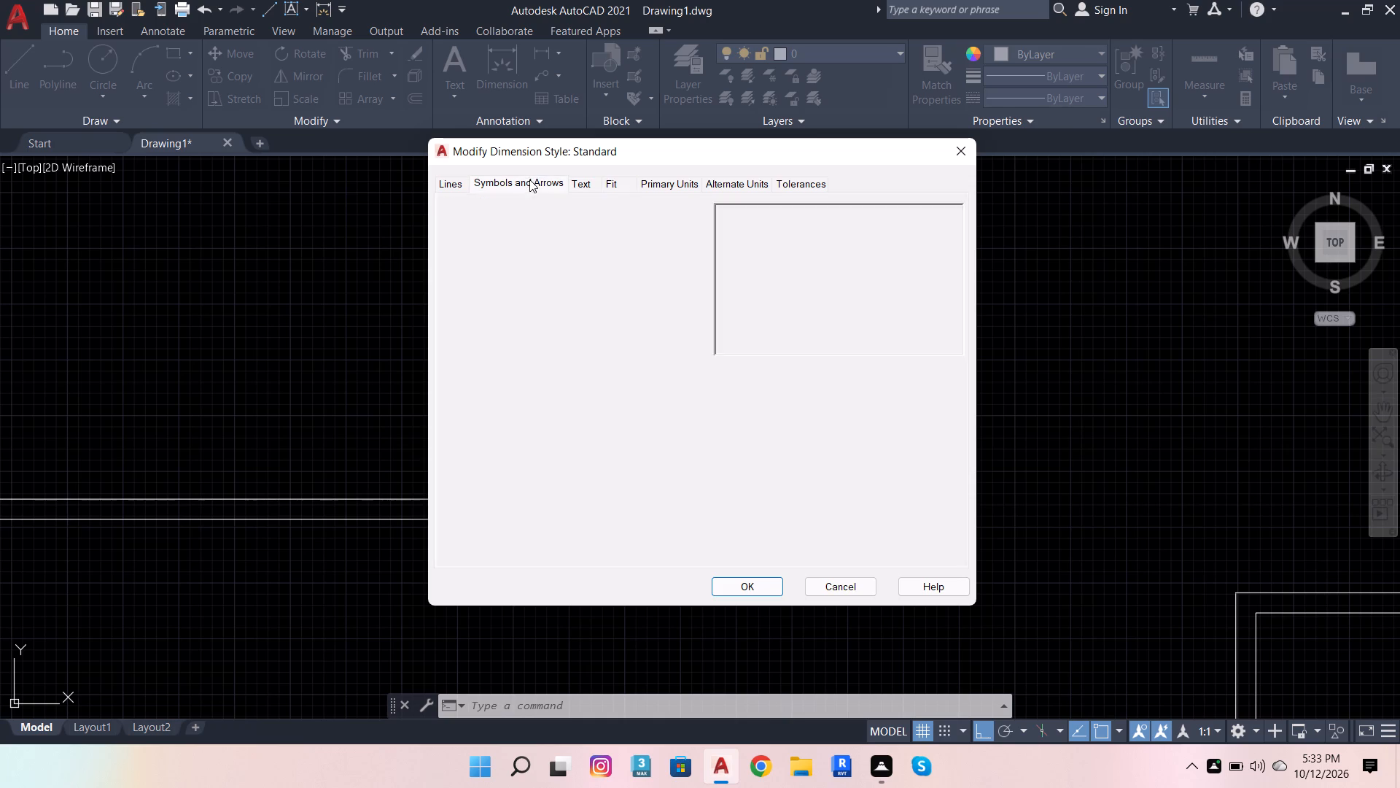
{"action": "left_click", "coordinate": [589, 237]}
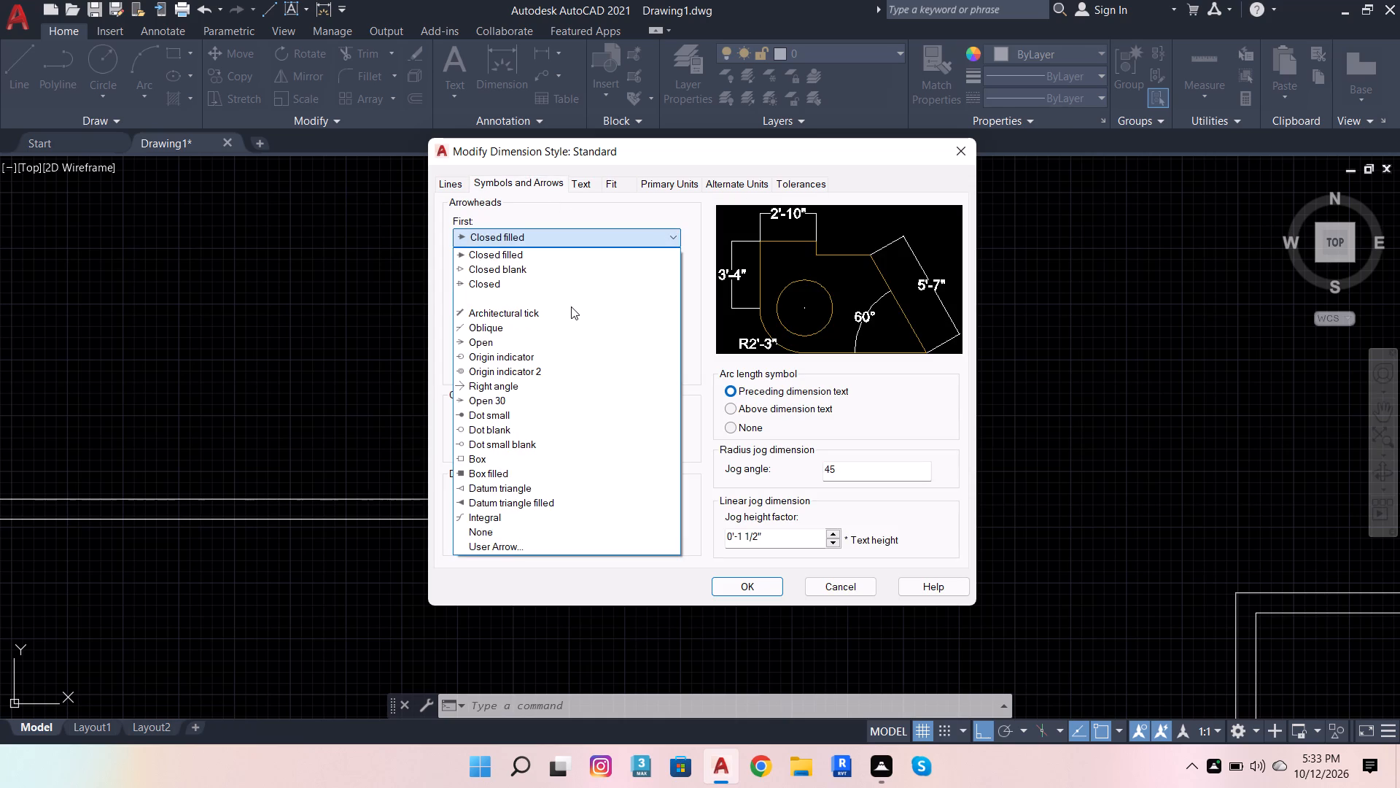
{"action": "left_click", "coordinate": [571, 306]}
{"action": "left_click", "coordinate": [559, 313]}
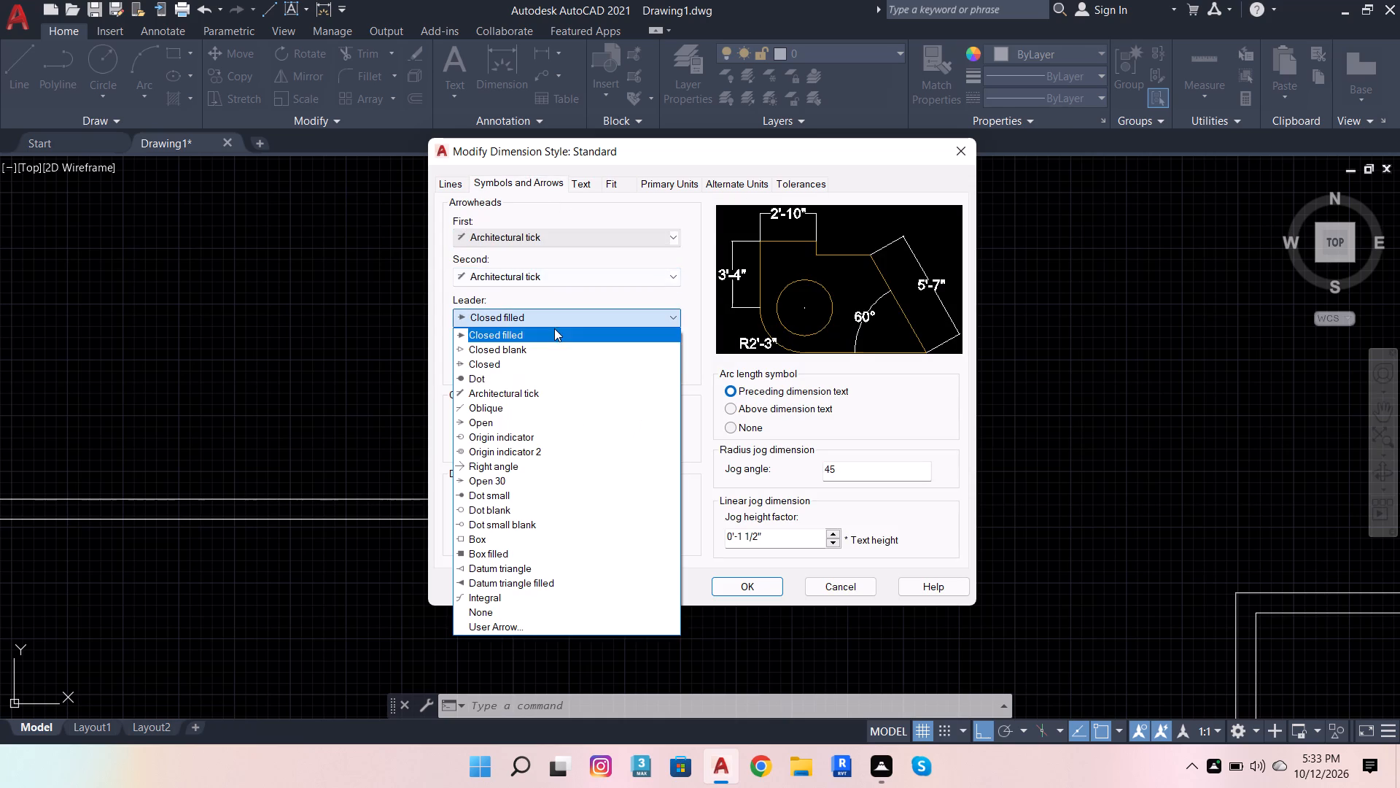
{"action": "left_click", "coordinate": [524, 392]}
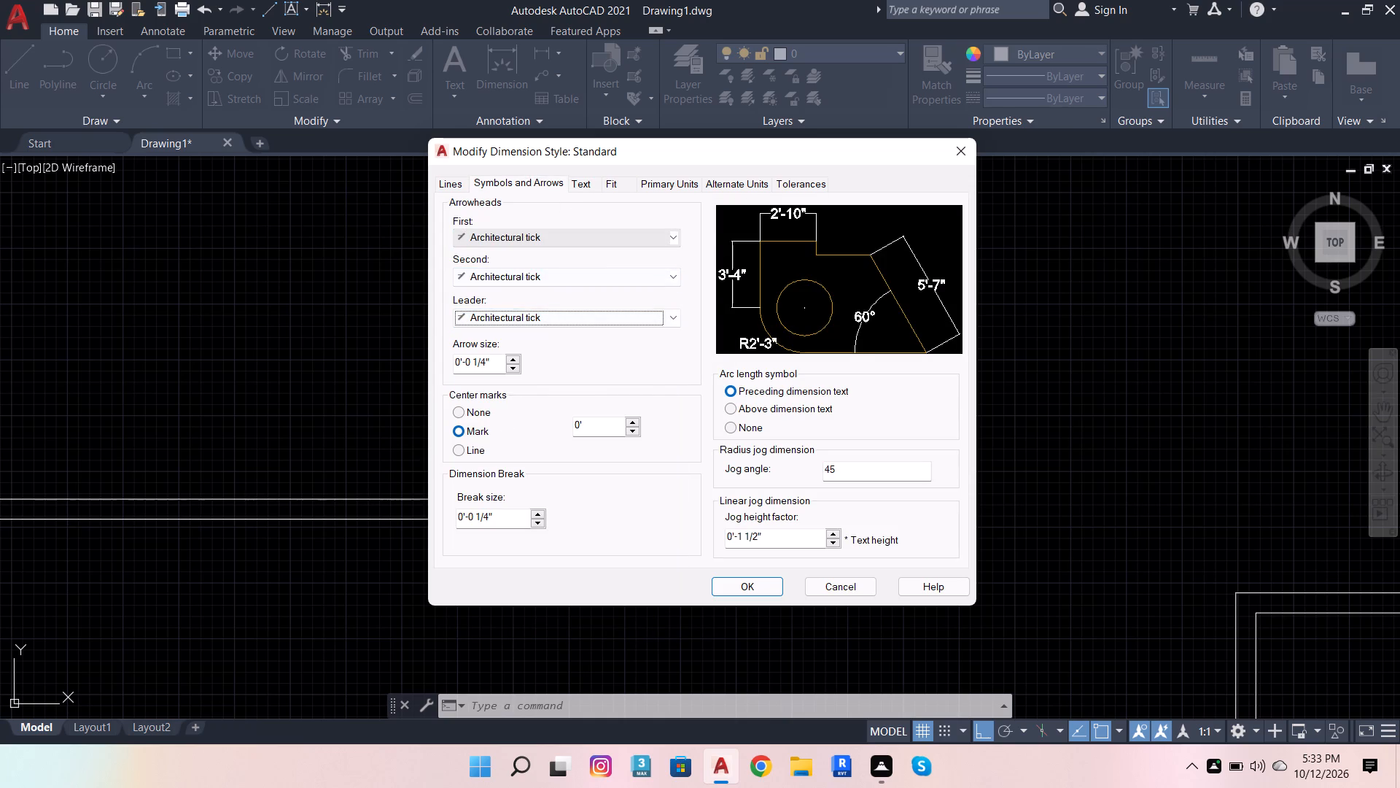
{"action": "left_click_drag", "start_coordinate": [491, 363], "coordinate": [316, 351]}
{"action": "key", "text": "4"}
{"action": "key", "text": "Return"}
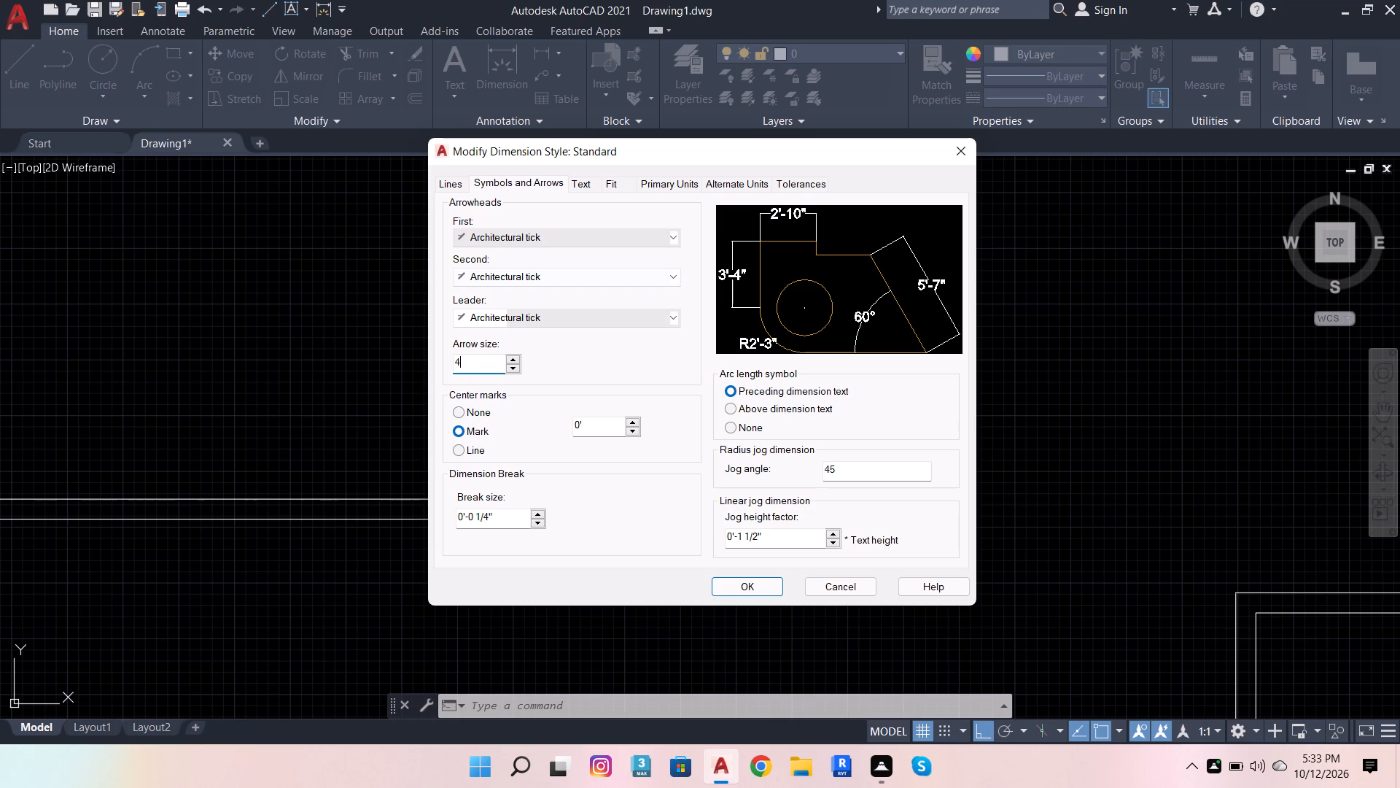
Place the arc length symbol above the dimension text and save Standard as the current dimension style.
{"action": "left_click", "coordinate": [453, 179]}
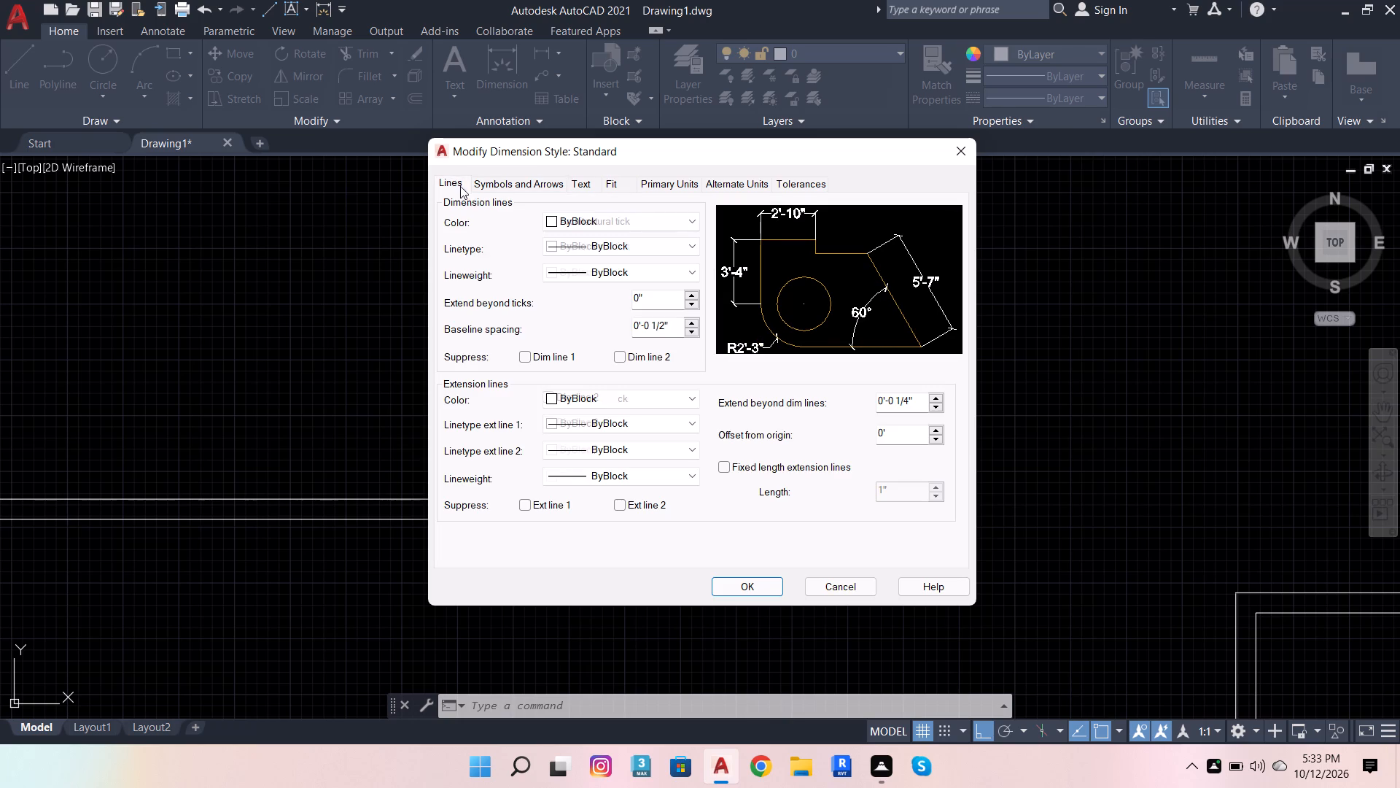
{"action": "left_click", "coordinate": [545, 188]}
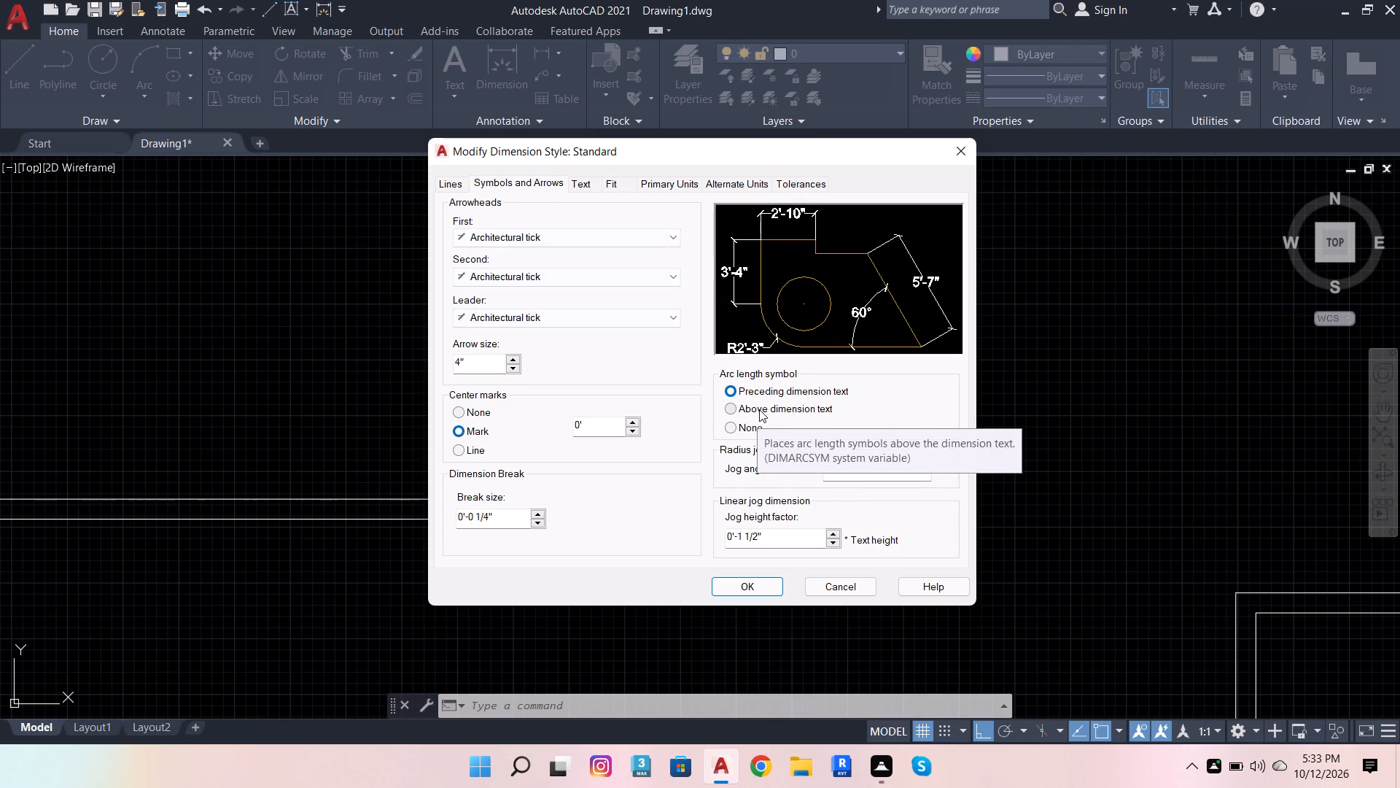
{"action": "left_click", "coordinate": [759, 409]}
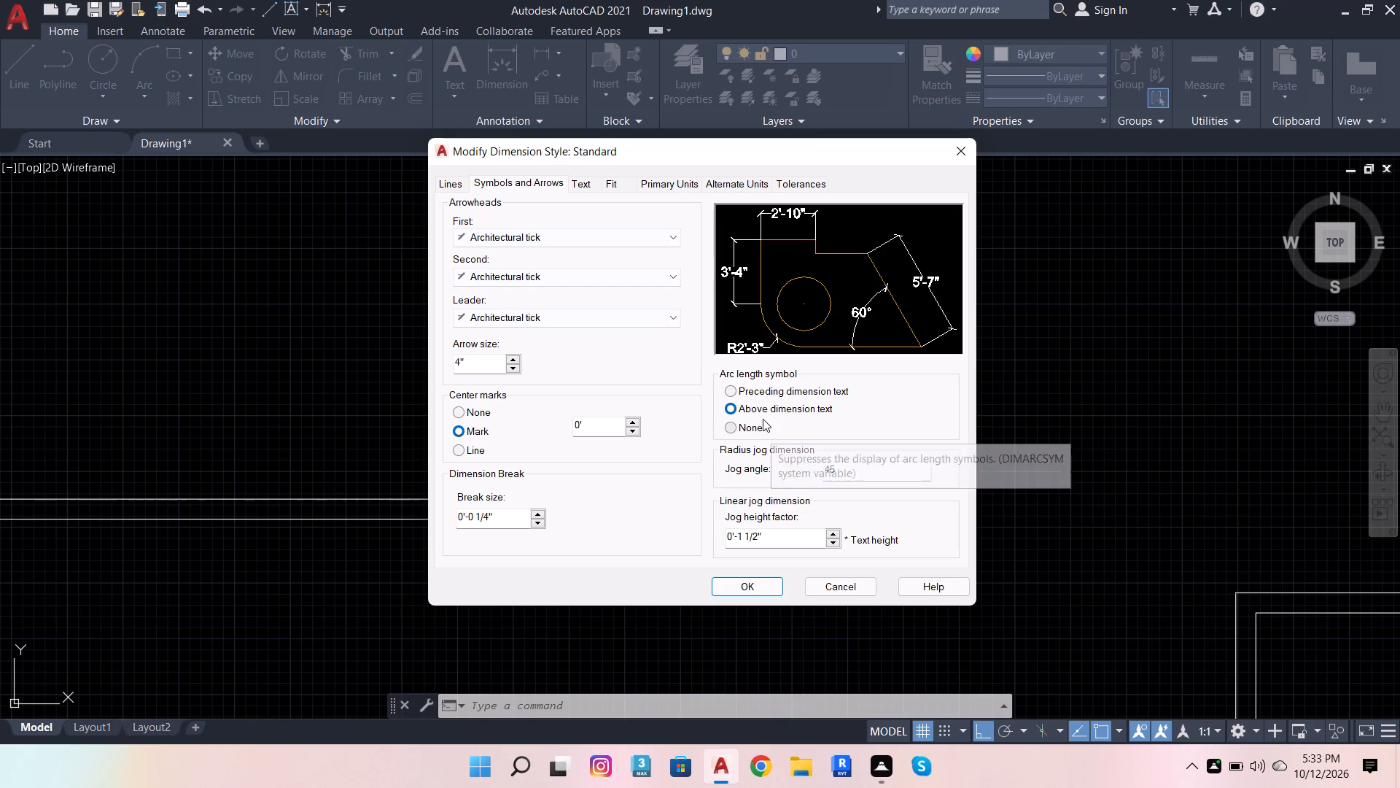
{"action": "left_click", "coordinate": [716, 174]}
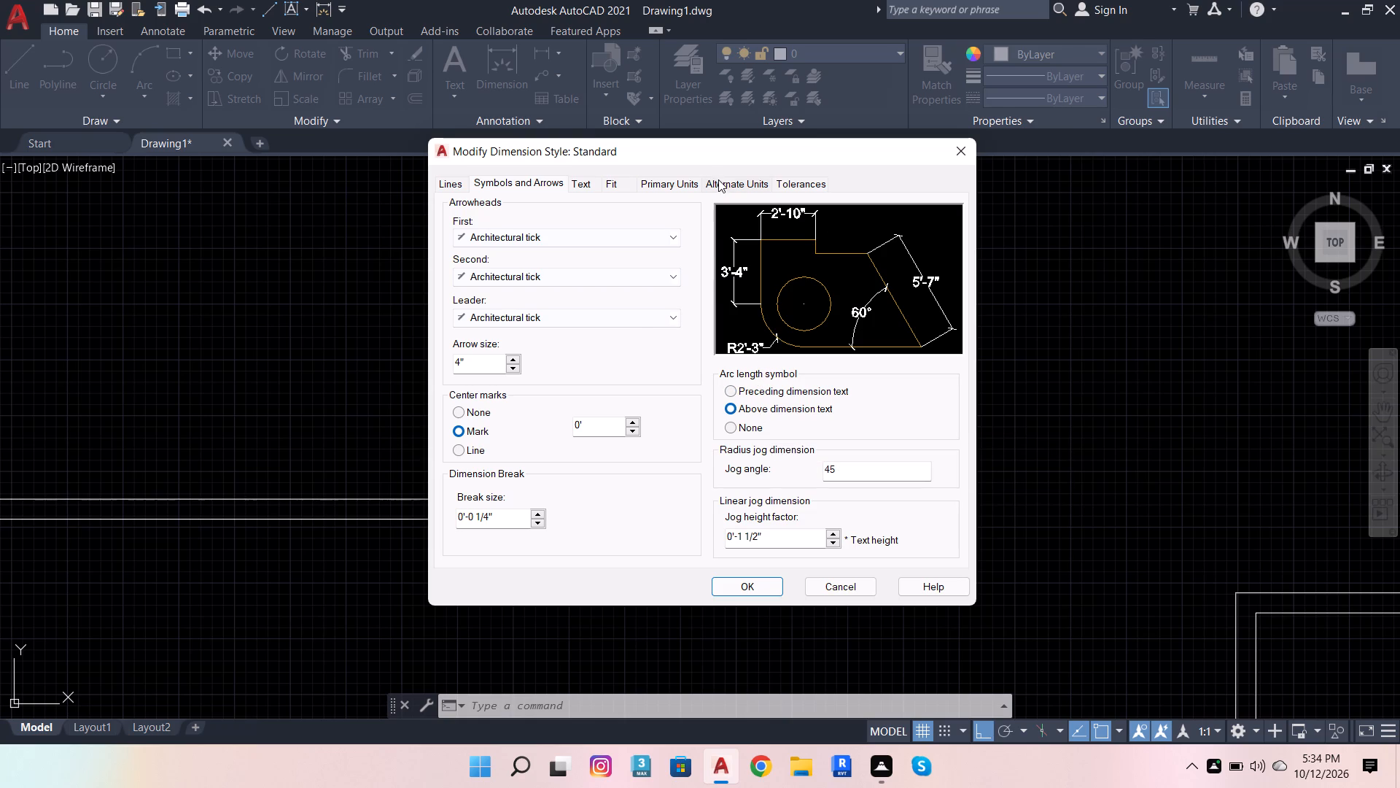
{"action": "left_click", "coordinate": [718, 180]}
{"action": "left_click", "coordinate": [664, 183]}
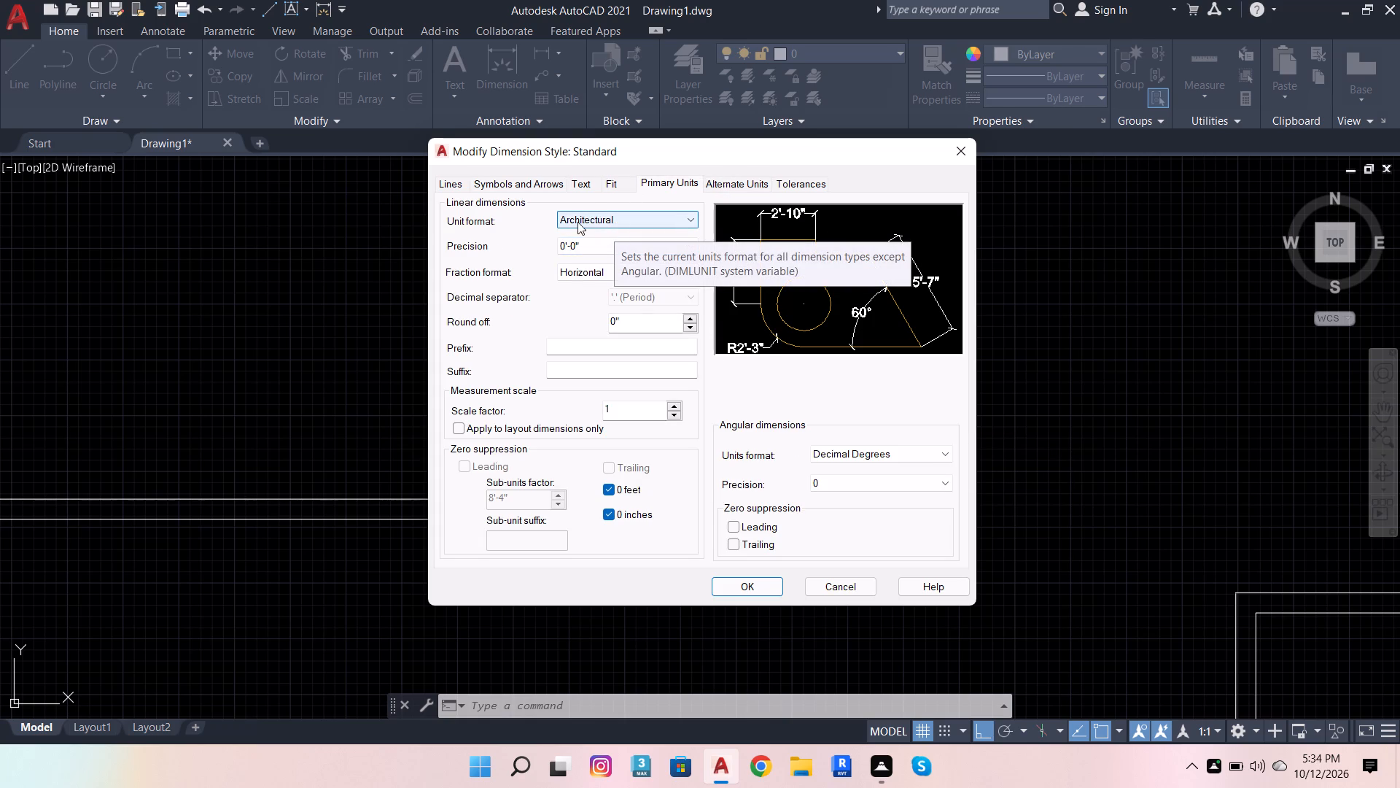
{"action": "left_click", "coordinate": [742, 589]}
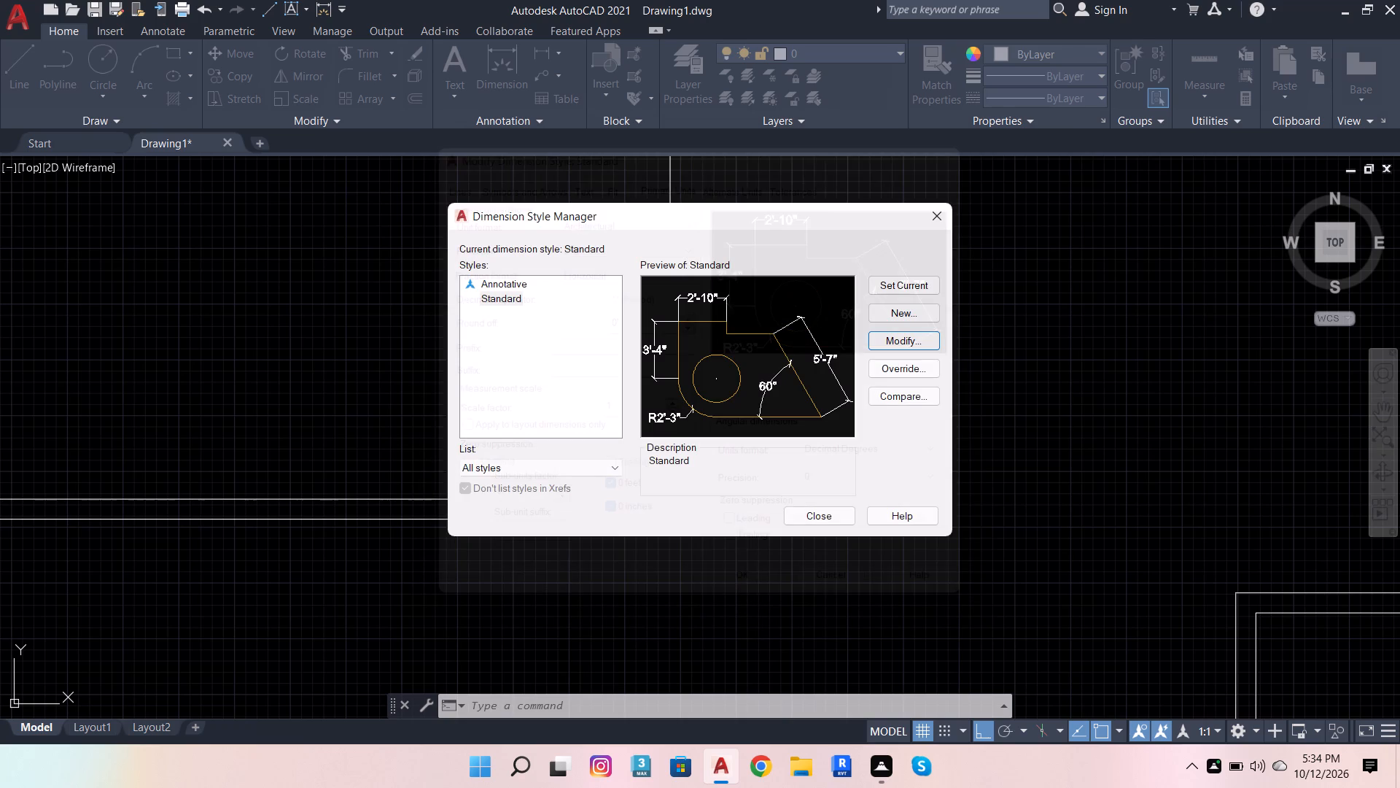
{"action": "left_click", "coordinate": [930, 285]}
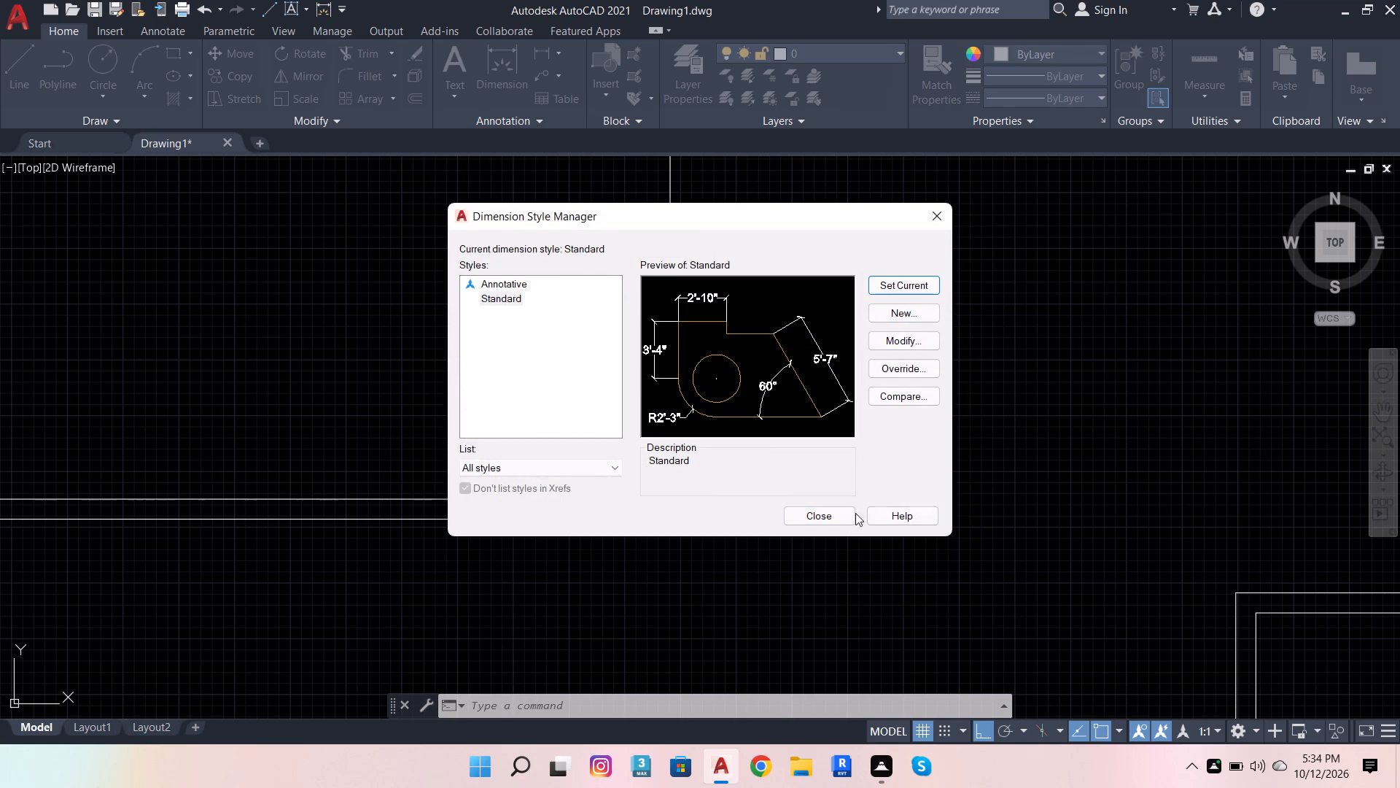
{"action": "left_click", "coordinate": [844, 515]}
Examine how the restyled vertical dimension reads at close range and within the whole floor plan.
{"action": "scroll", "coordinate": [724, 457], "scroll_direction": "down", "scroll_amount": 2}
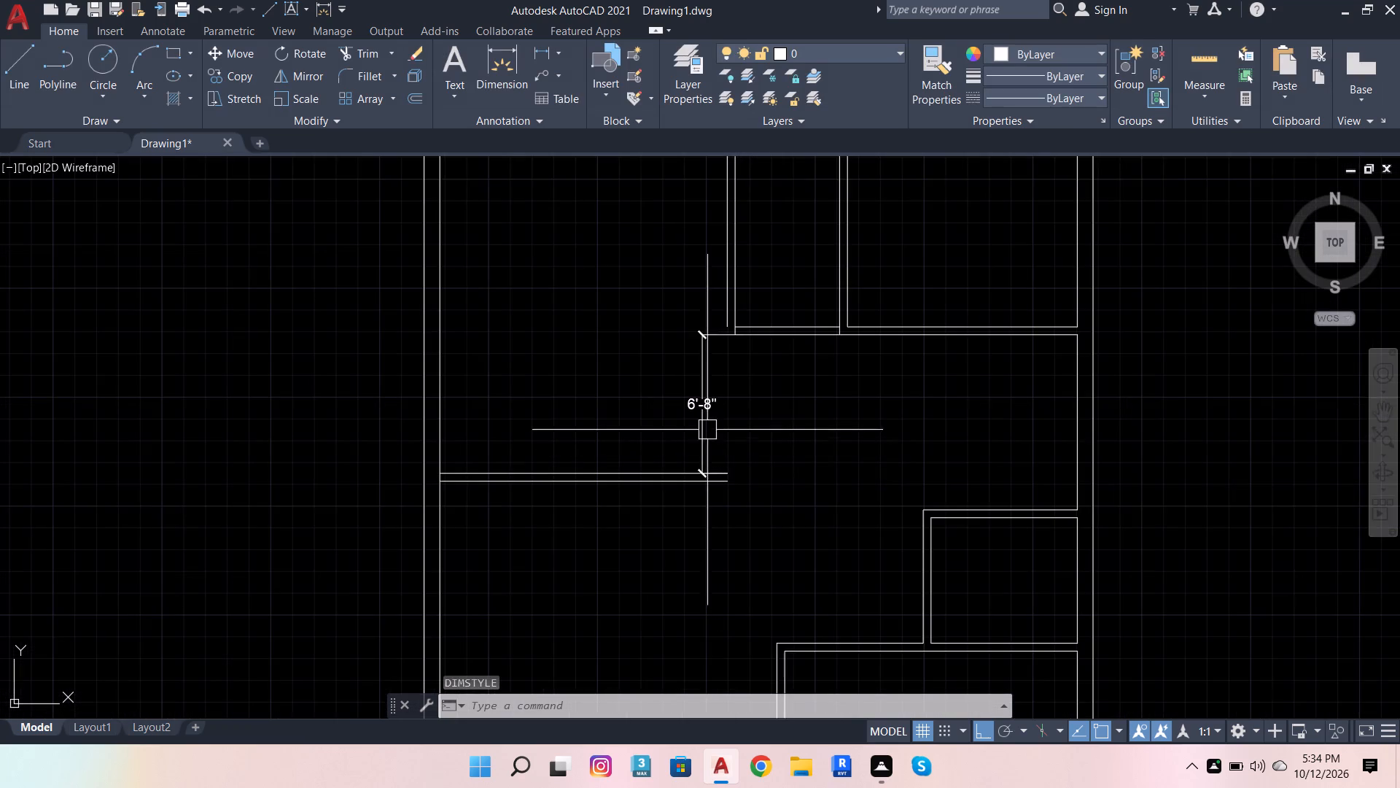
{"action": "scroll", "coordinate": [695, 421], "scroll_direction": "up", "scroll_amount": 1}
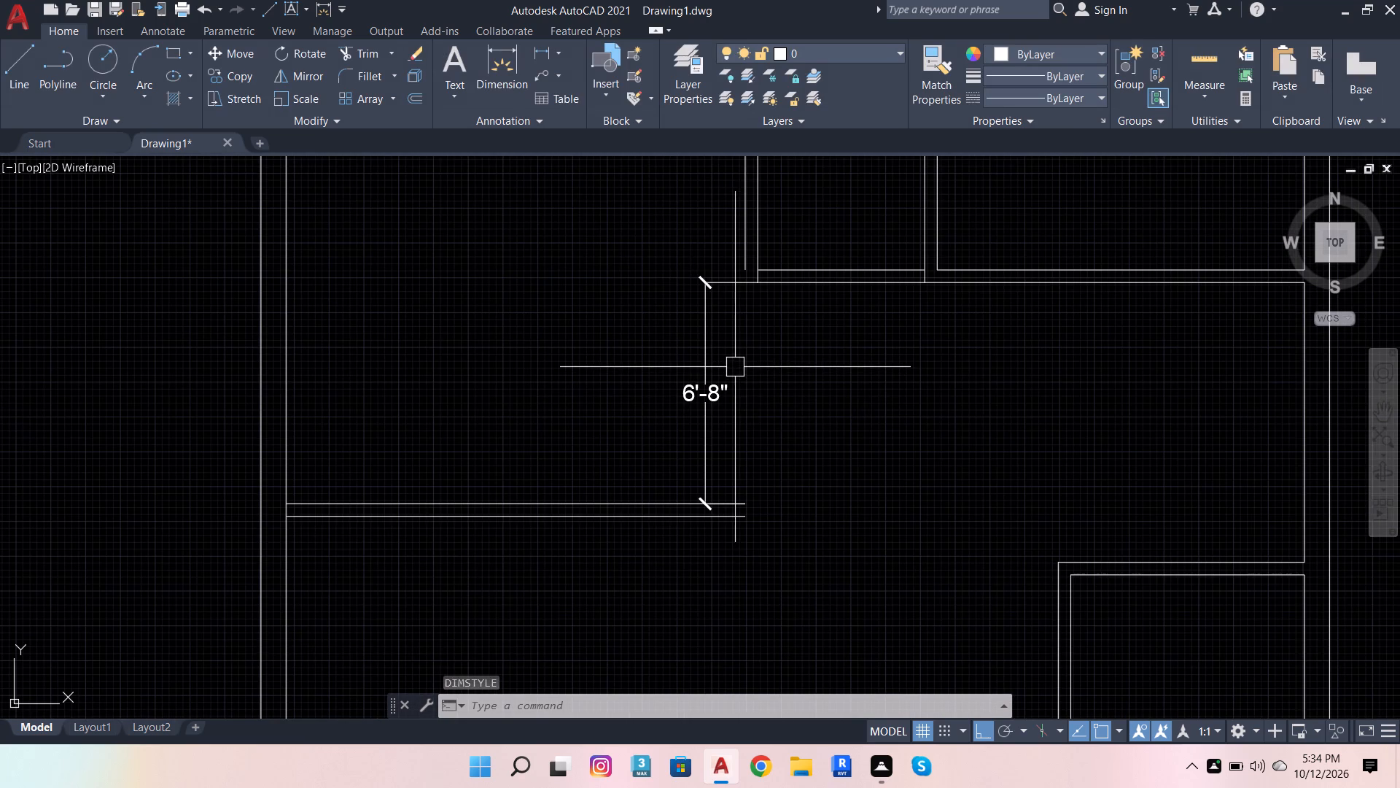
{"action": "scroll", "coordinate": [658, 444], "scroll_direction": "down", "scroll_amount": 3}
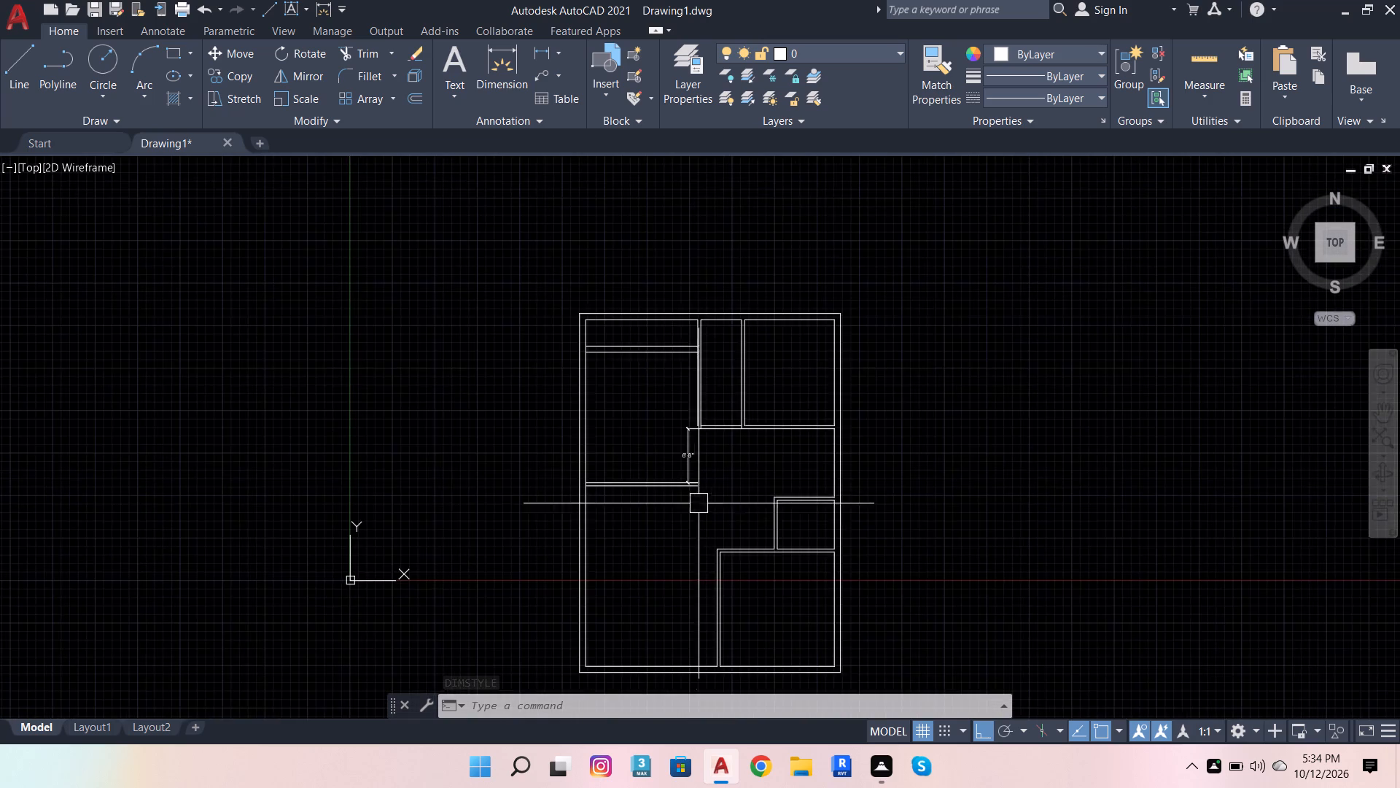
{"action": "scroll", "coordinate": [695, 529], "scroll_direction": "up", "scroll_amount": 1}
{"action": "scroll", "coordinate": [667, 198], "scroll_direction": "down", "scroll_amount": 2}
{"action": "scroll", "coordinate": [490, 112], "scroll_direction": "up", "scroll_amount": 1}
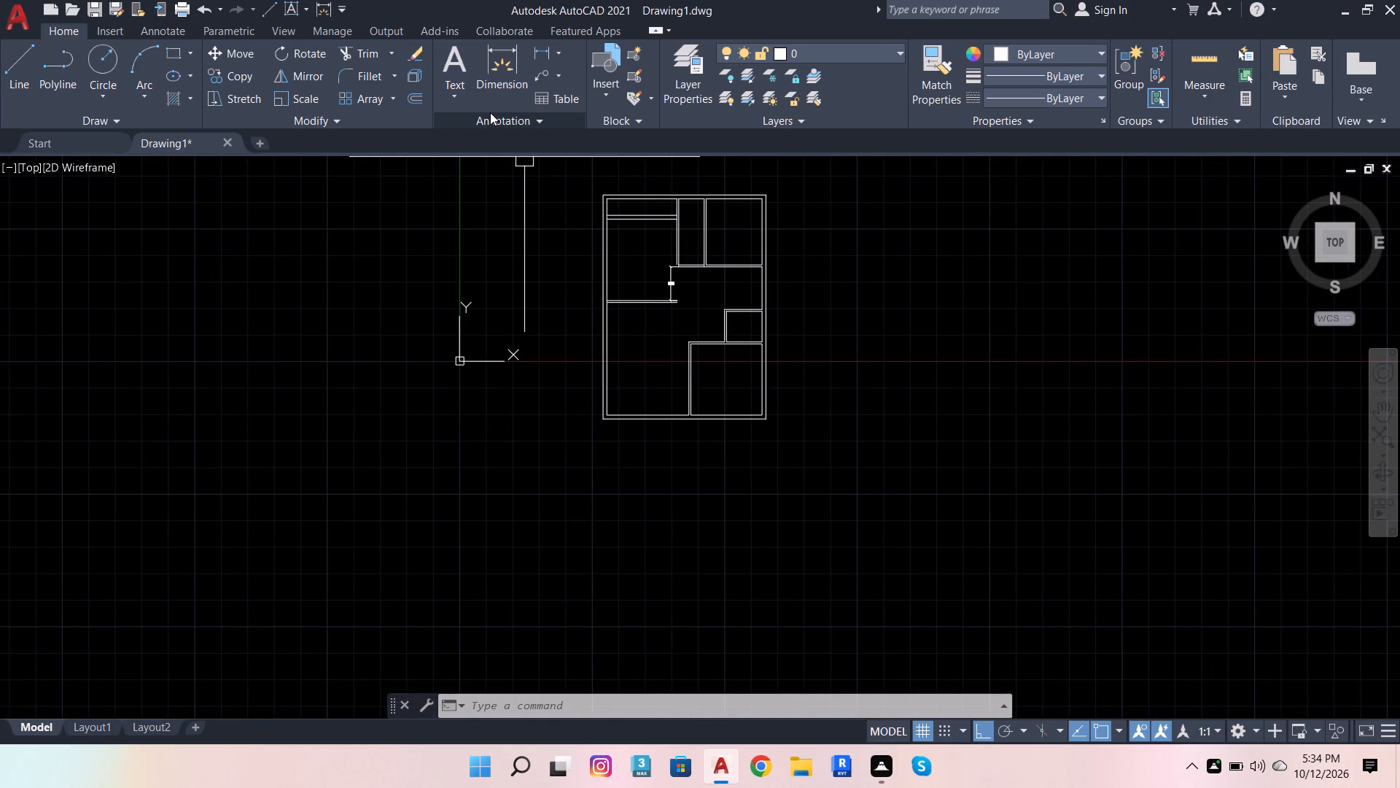
{"action": "scroll", "coordinate": [490, 112], "scroll_direction": "up", "scroll_amount": 1}
{"action": "scroll", "coordinate": [574, 286], "scroll_direction": "up", "scroll_amount": 2}
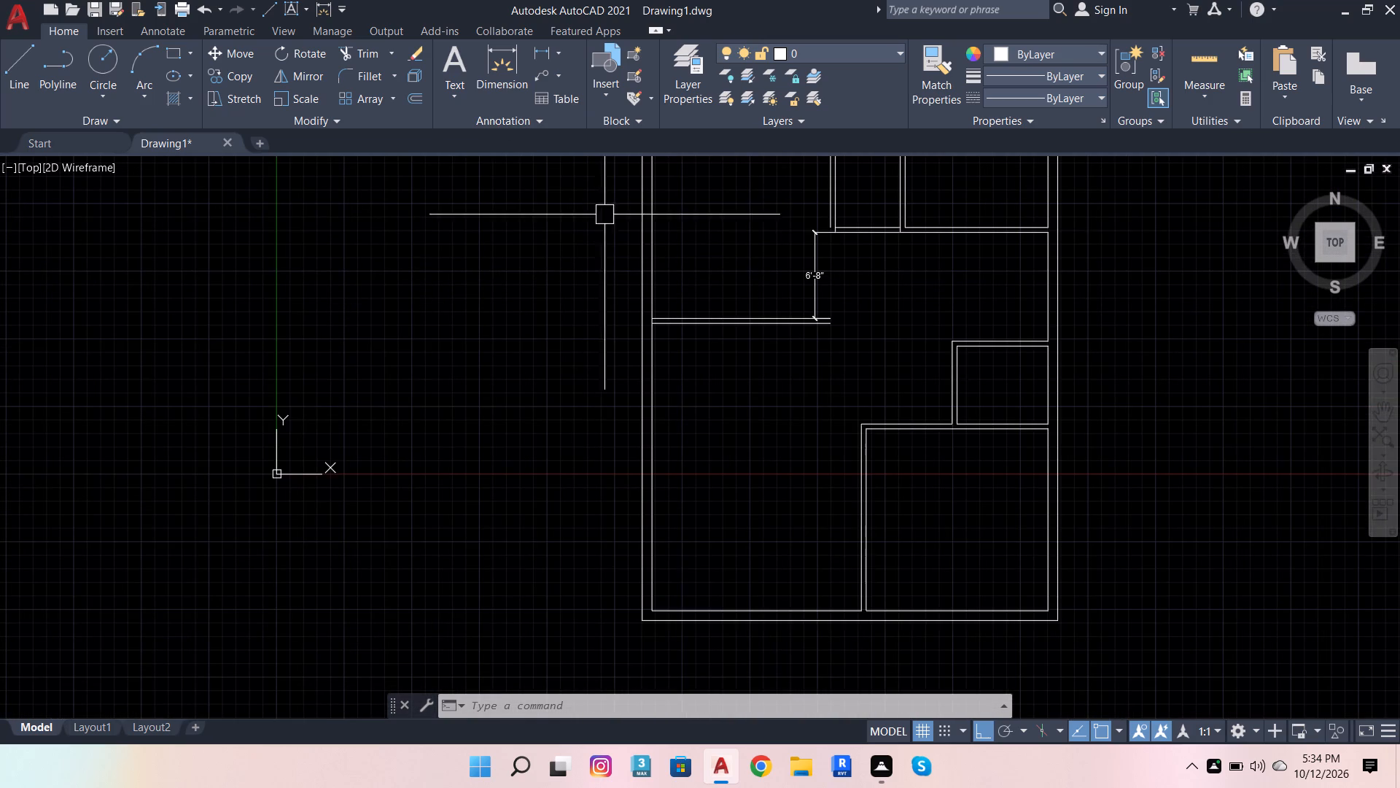
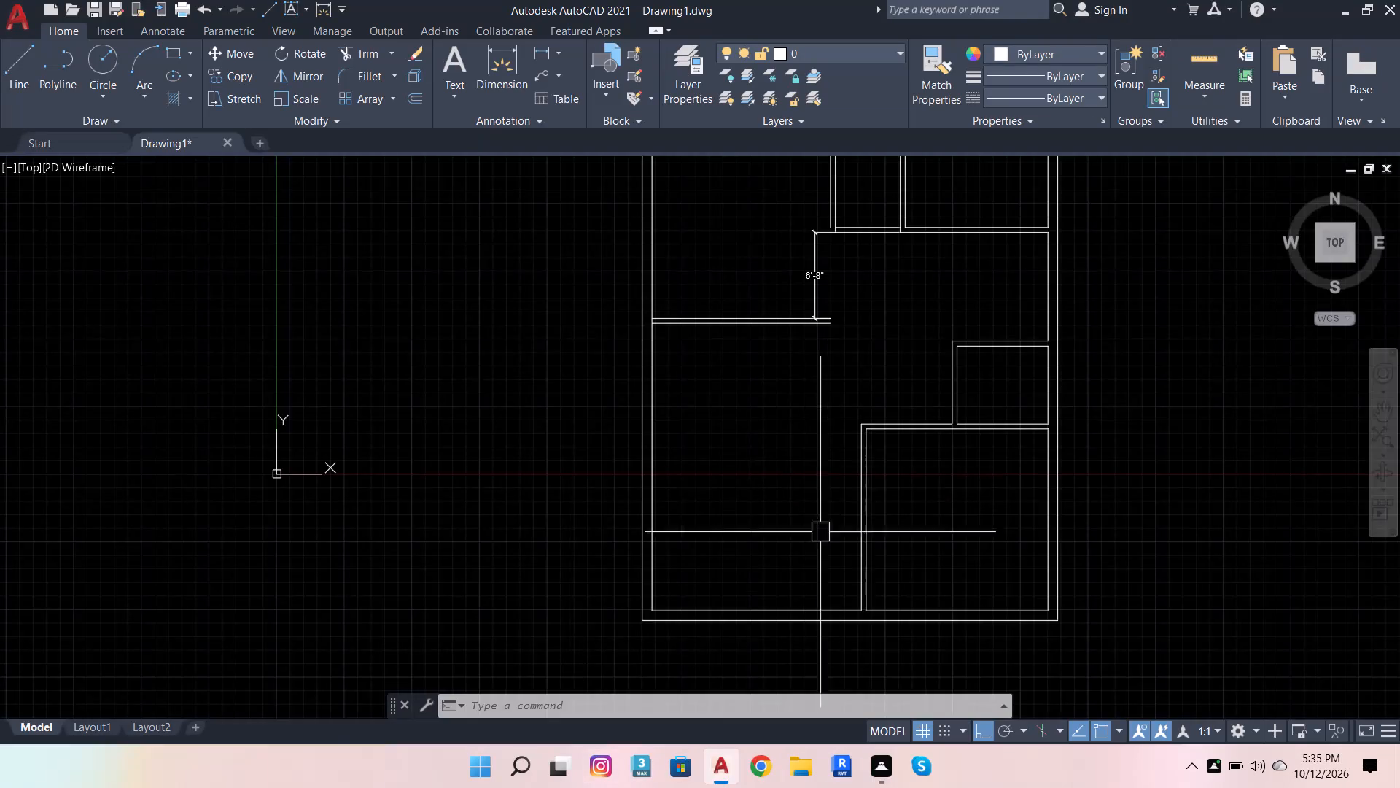
Examine the partition junctions around the 6'-8" passage and the rooms above it.
{"action": "scroll", "coordinate": [790, 573], "scroll_direction": "down", "scroll_amount": 2}
{"action": "scroll", "coordinate": [772, 430], "scroll_direction": "up", "scroll_amount": 4}
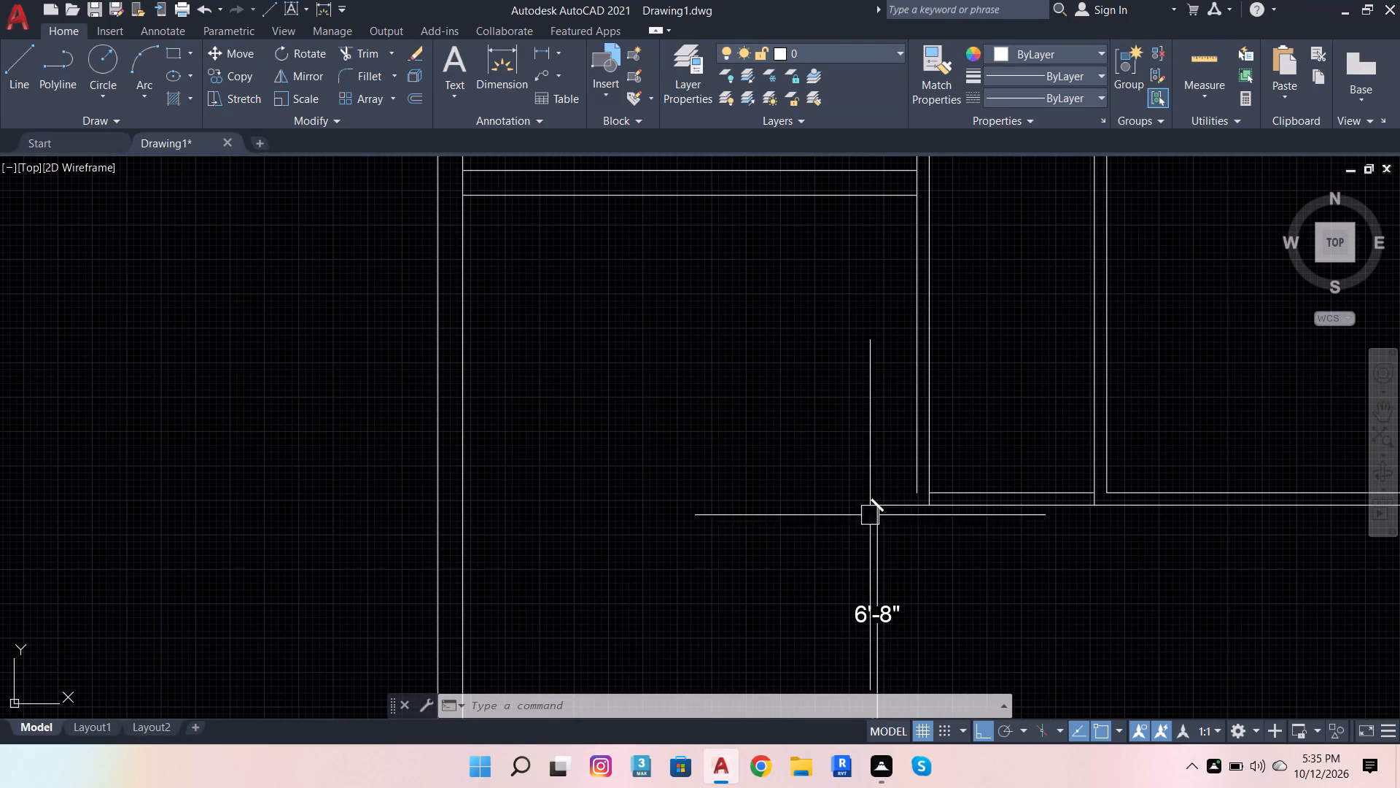
{"action": "scroll", "coordinate": [941, 535], "scroll_direction": "down", "scroll_amount": 2}
{"action": "scroll", "coordinate": [954, 595], "scroll_direction": "up", "scroll_amount": 1}
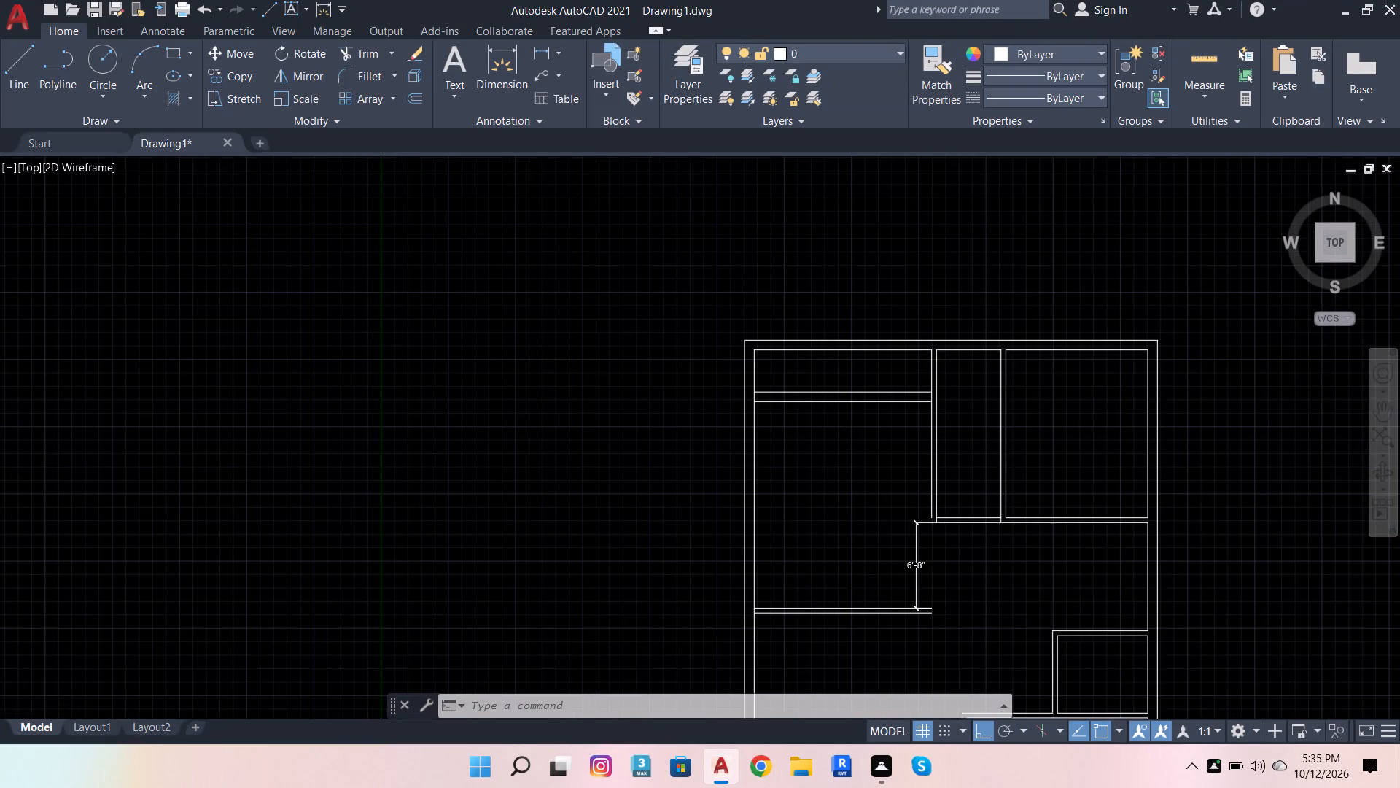
{"action": "scroll", "coordinate": [917, 512], "scroll_direction": "down", "scroll_amount": 1}
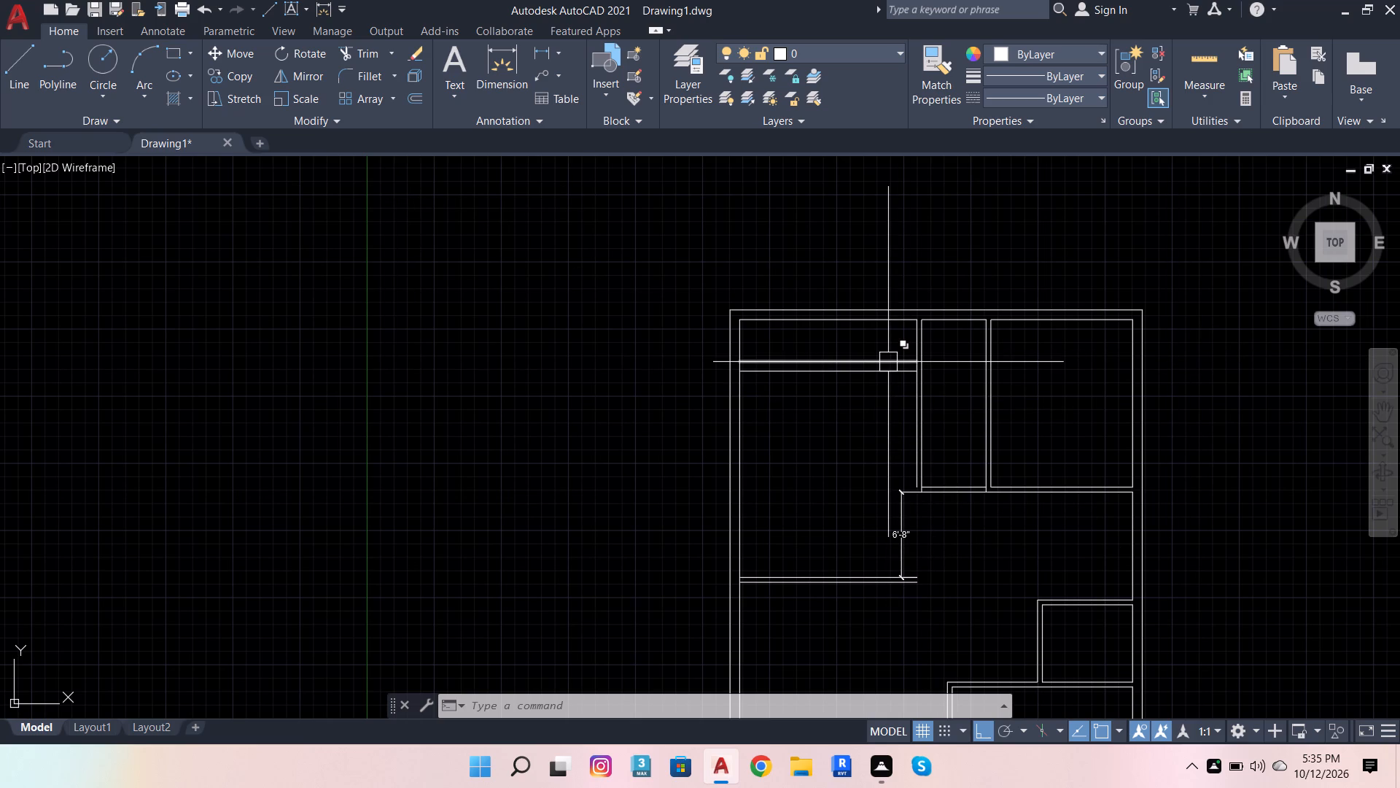
{"action": "scroll", "coordinate": [888, 362], "scroll_direction": "up", "scroll_amount": 3}
{"action": "scroll", "coordinate": [888, 362], "scroll_direction": "down", "scroll_amount": 3}
{"action": "scroll", "coordinate": [935, 388], "scroll_direction": "up", "scroll_amount": 1}
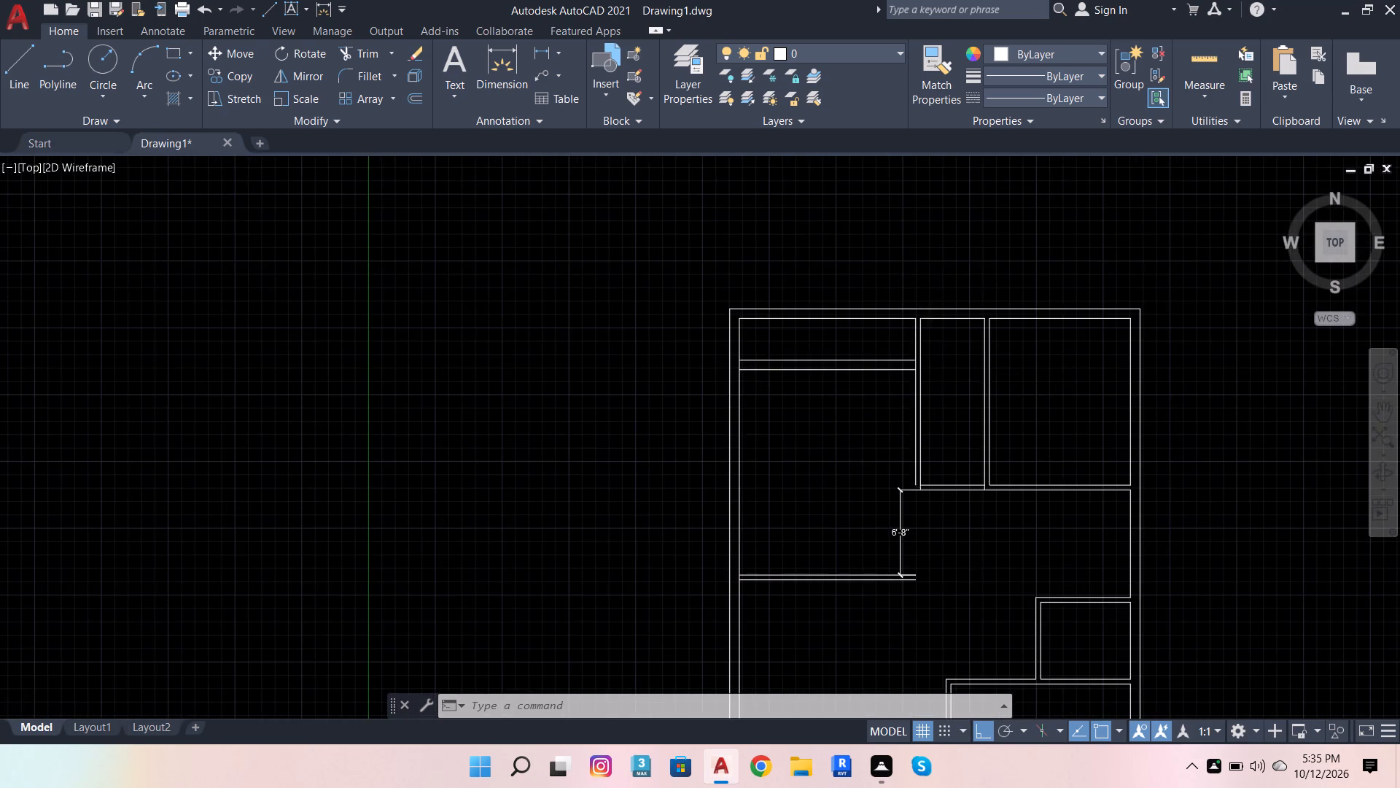
{"action": "scroll", "coordinate": [935, 388], "scroll_direction": "up", "scroll_amount": 1}
{"action": "scroll", "coordinate": [988, 384], "scroll_direction": "down", "scroll_amount": 3}
{"action": "scroll", "coordinate": [987, 470], "scroll_direction": "up", "scroll_amount": 2}
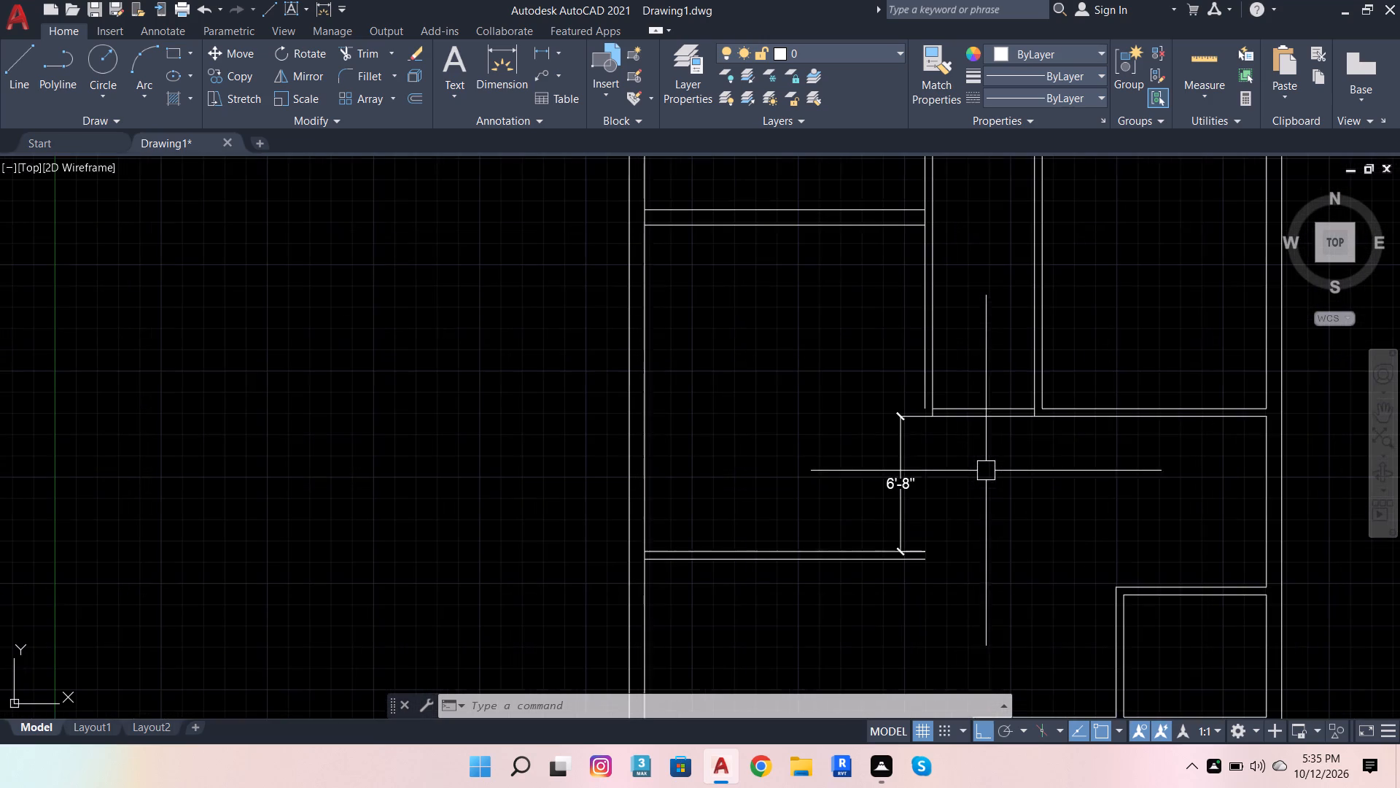
Trim the short line stubs crossing the wall thickness where the two vertical partitions meet the passage's upper wall.
{"action": "scroll", "coordinate": [937, 433], "scroll_direction": "up", "scroll_amount": 3}
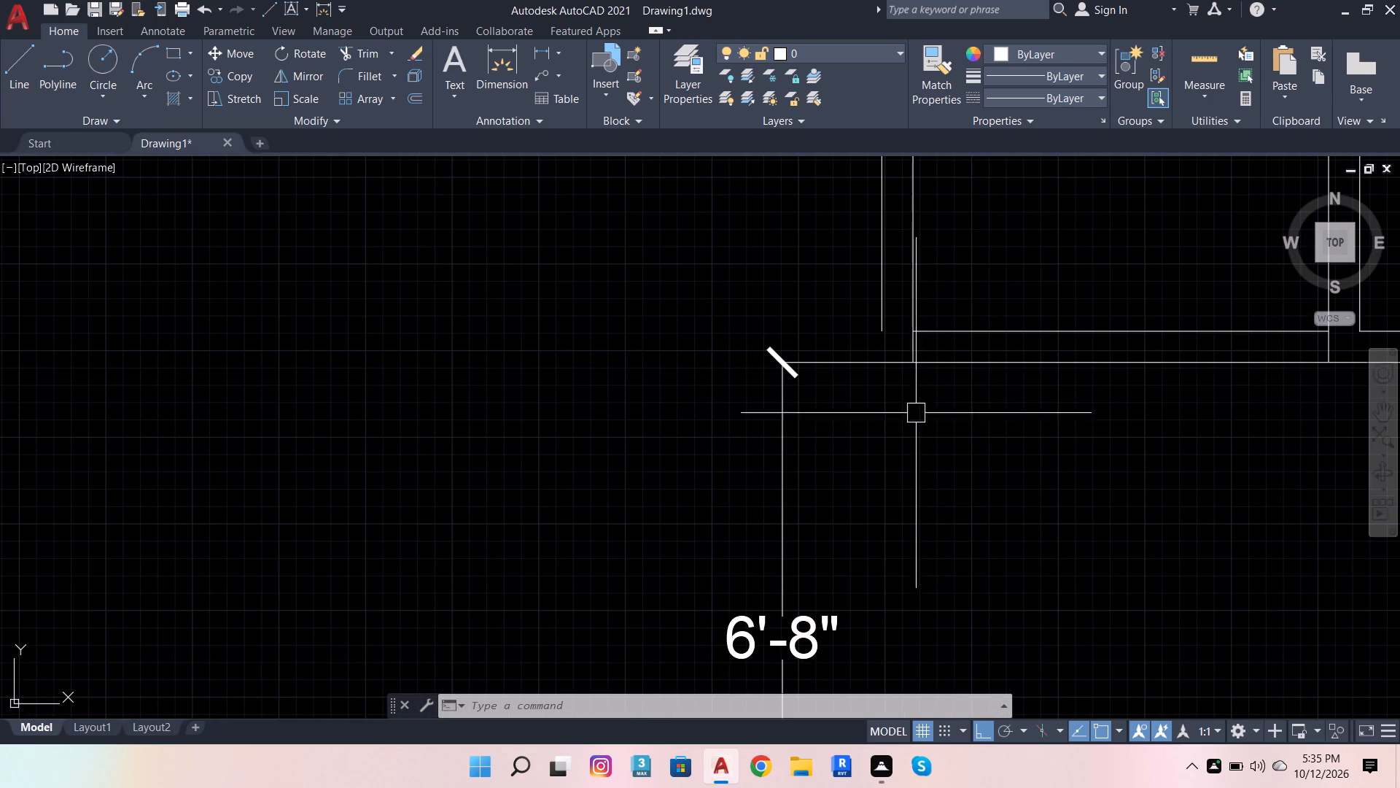
{"action": "scroll", "coordinate": [921, 342], "scroll_direction": "up", "scroll_amount": 2}
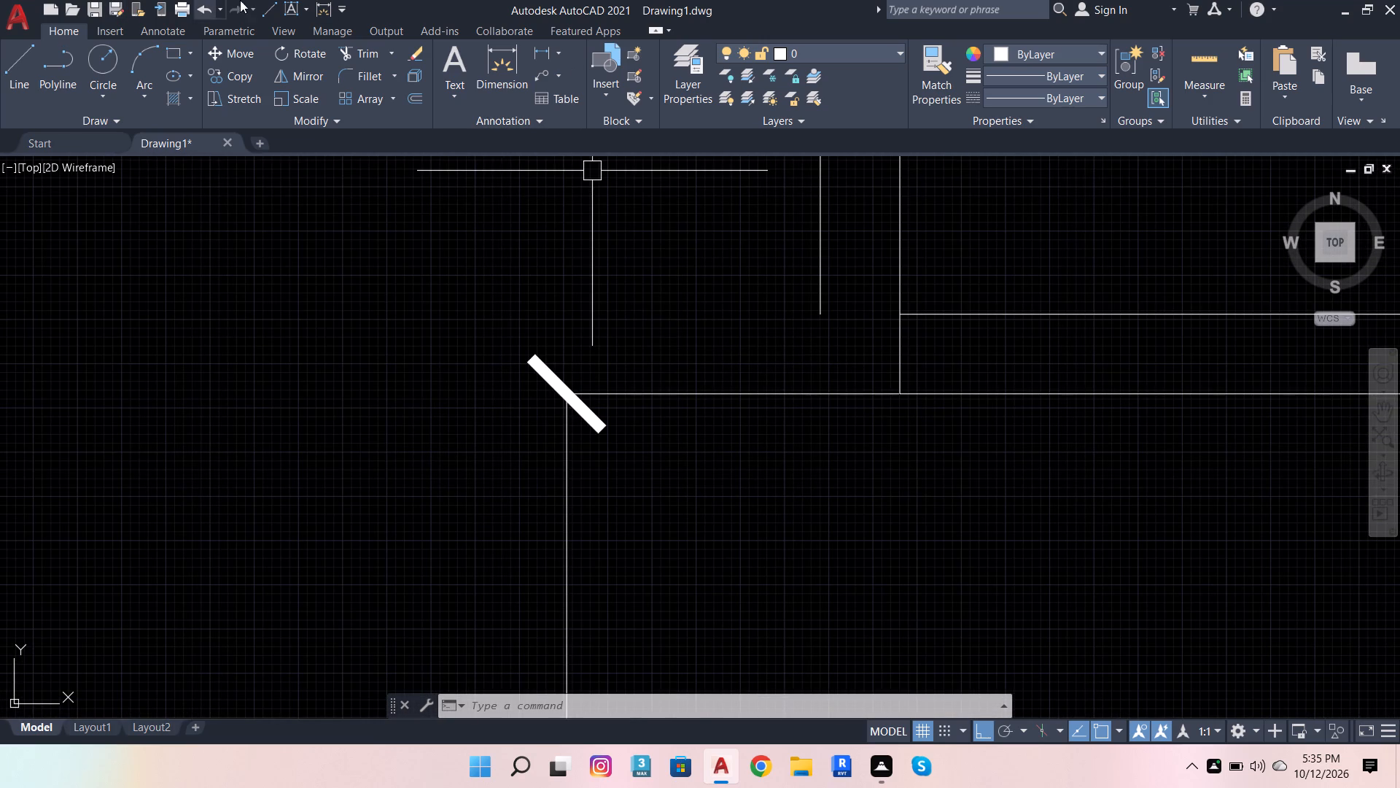
{"action": "left_click", "coordinate": [367, 47]}
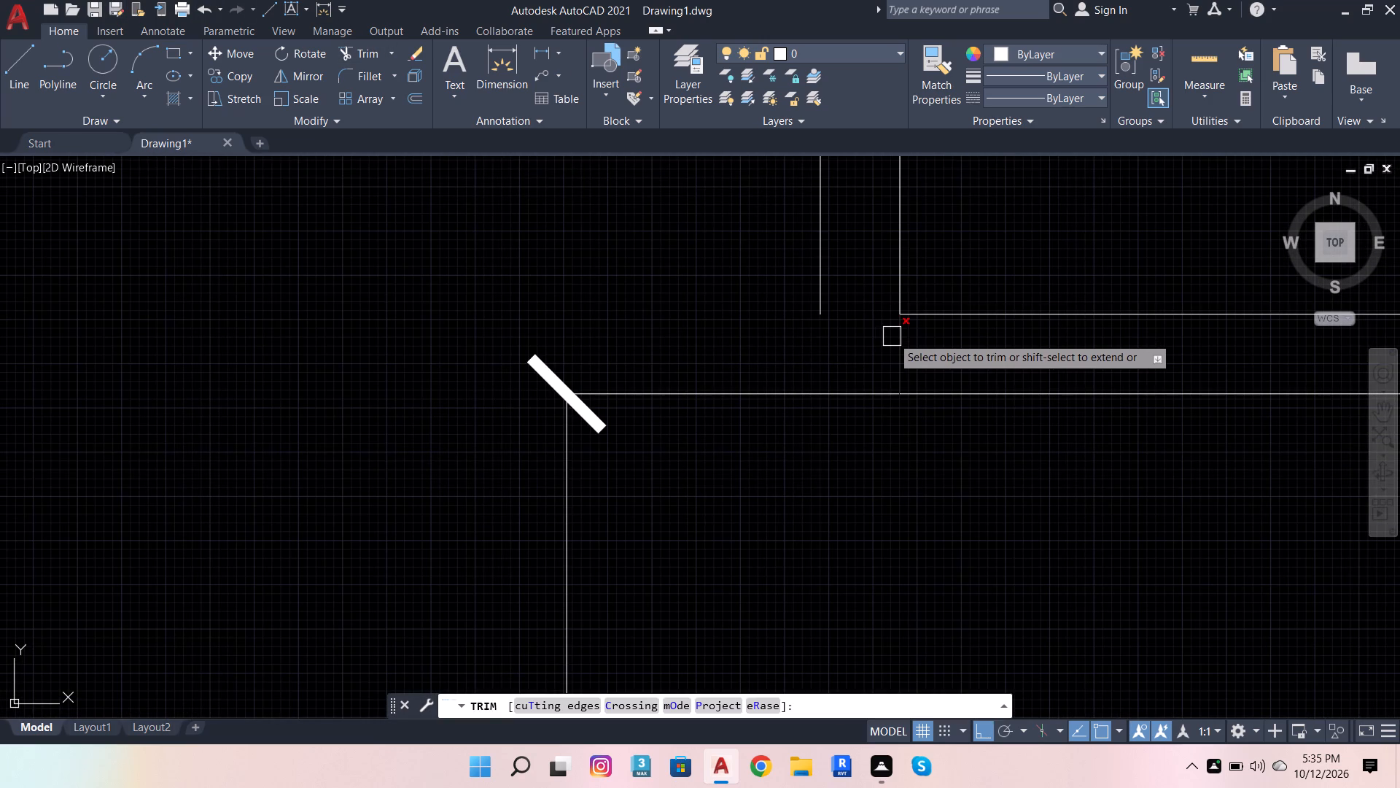
{"action": "left_click", "coordinate": [892, 336]}
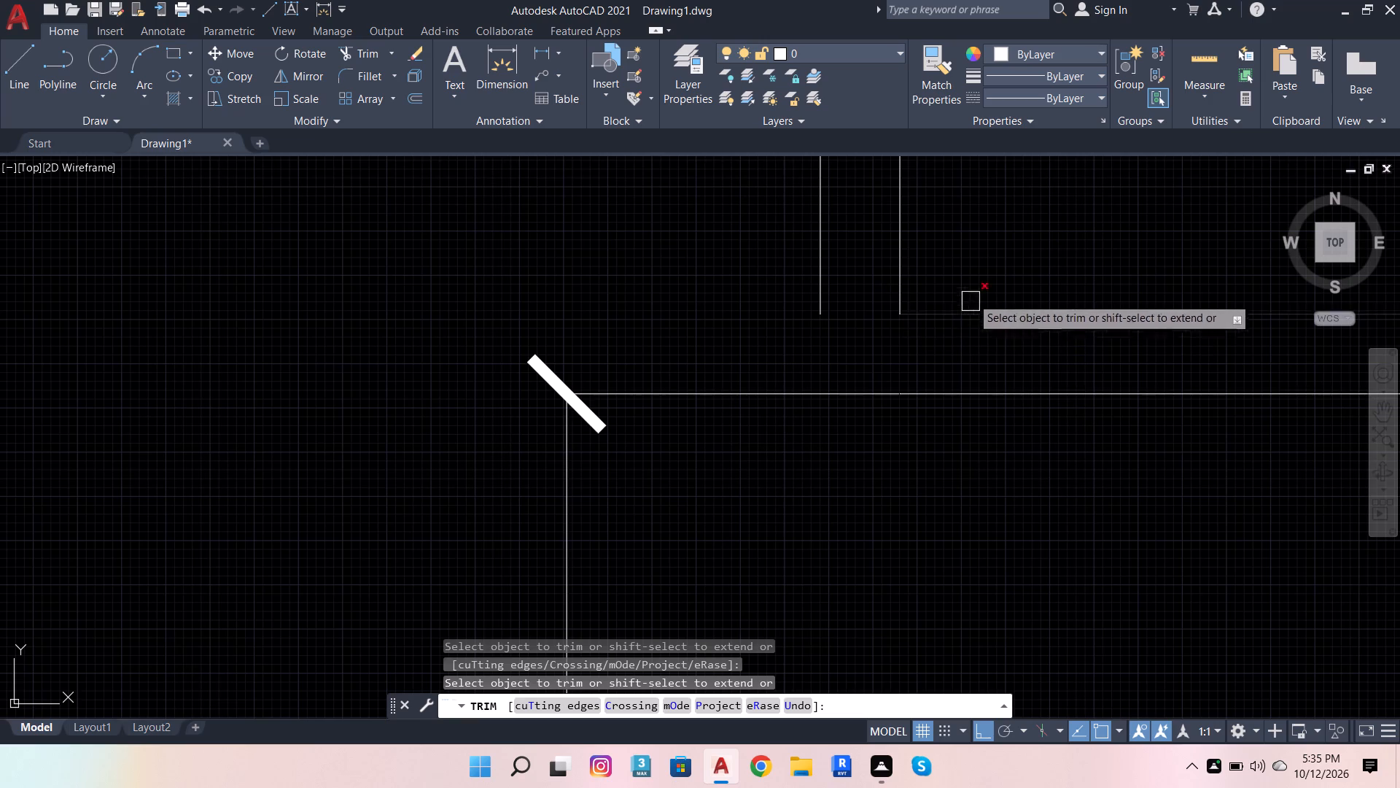
{"action": "scroll", "coordinate": [879, 344], "scroll_direction": "down", "scroll_amount": 3}
{"action": "scroll", "coordinate": [1180, 358], "scroll_direction": "up", "scroll_amount": 3}
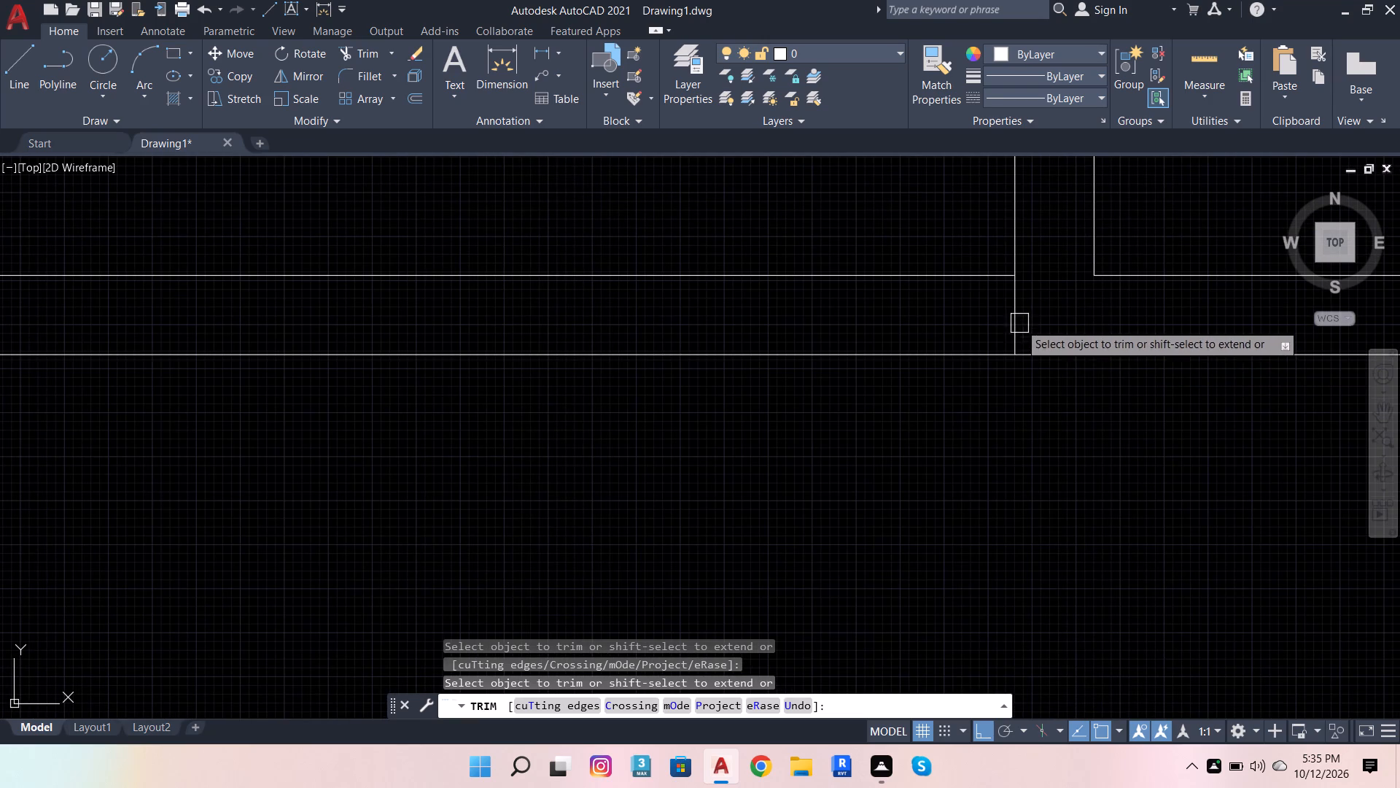
{"action": "left_click", "coordinate": [1016, 323]}
Extend the first vertical partition's west face downward and the passage's upper wall line westward to meet it.
{"action": "scroll", "coordinate": [965, 333], "scroll_direction": "down", "scroll_amount": 3}
{"action": "scroll", "coordinate": [809, 435], "scroll_direction": "down", "scroll_amount": 1}
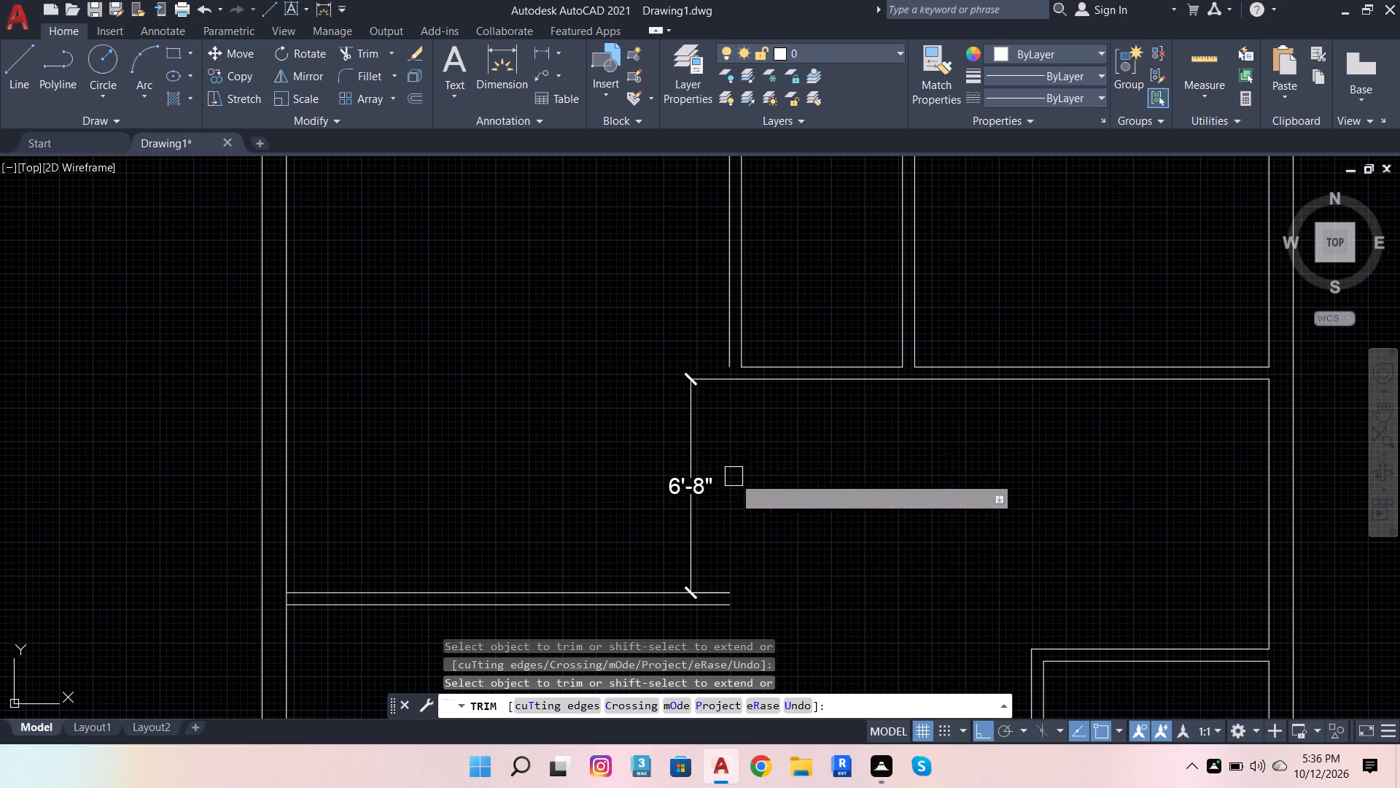
{"action": "scroll", "coordinate": [750, 464], "scroll_direction": "down", "scroll_amount": 2}
{"action": "scroll", "coordinate": [793, 466], "scroll_direction": "up", "scroll_amount": 2}
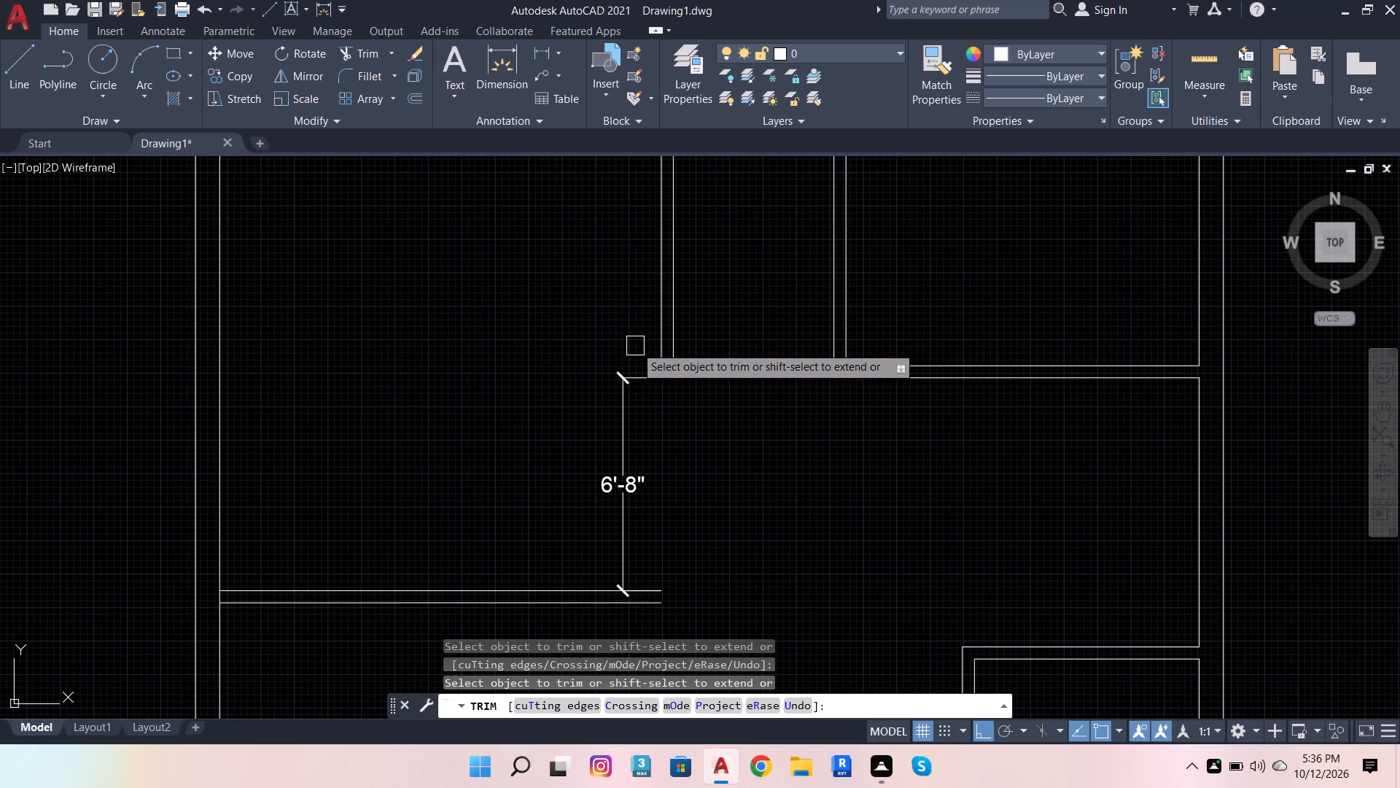
{"action": "left_click", "coordinate": [654, 334], "text": "shift"}
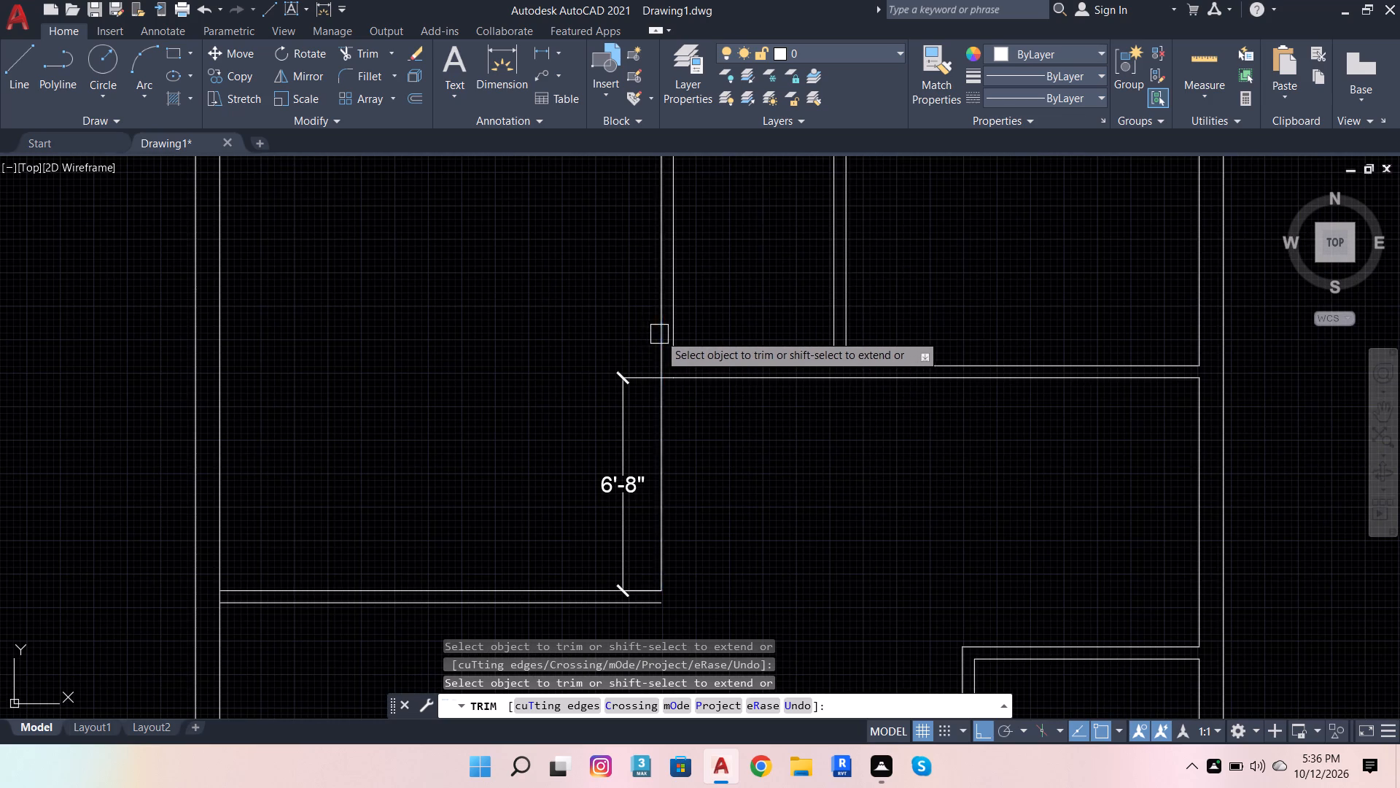
{"action": "scroll", "coordinate": [679, 376], "scroll_direction": "up", "scroll_amount": 2}
{"action": "left_click", "coordinate": [701, 379], "text": "shift"}
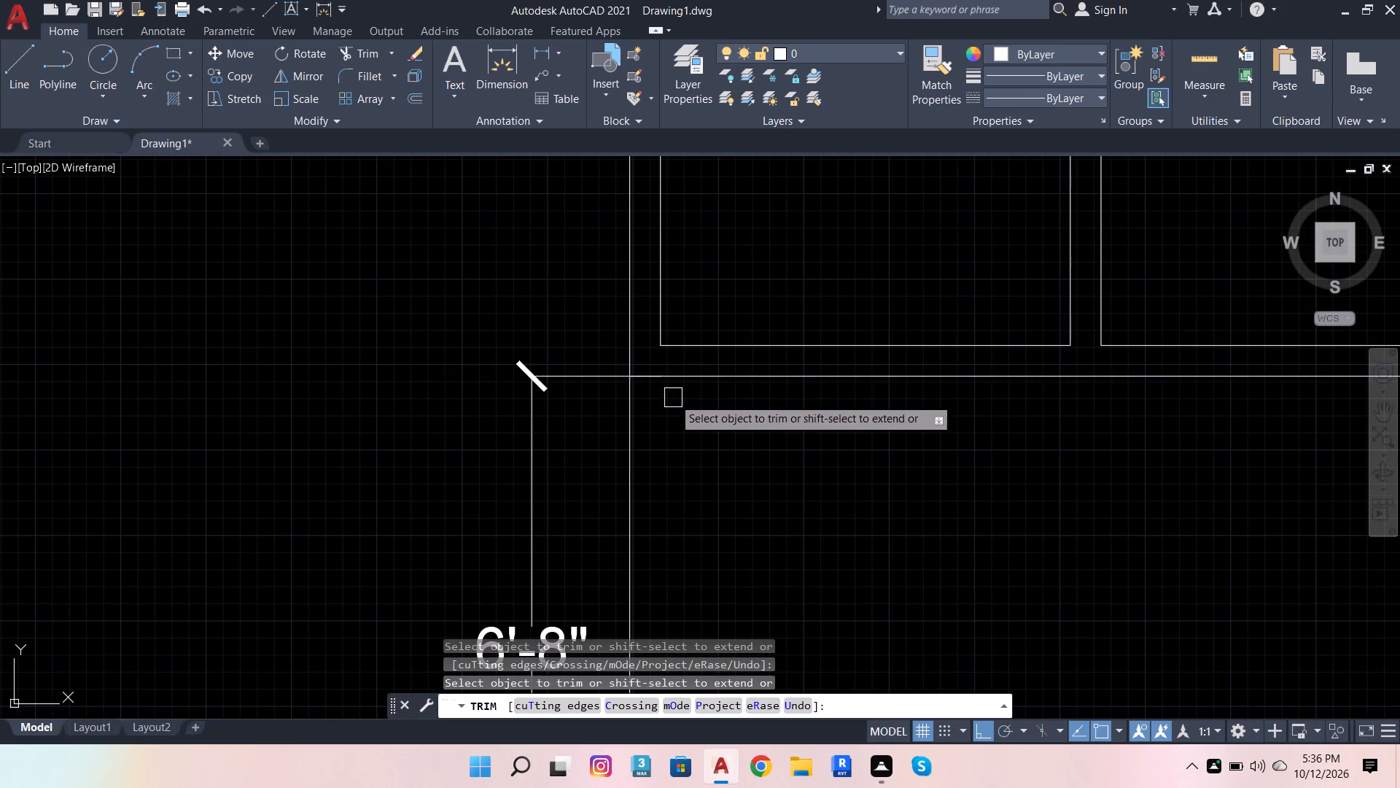
Extend both lines of the partition below the passage to the east wall and trim the wall line between them.
{"action": "scroll", "coordinate": [677, 368], "scroll_direction": "down", "scroll_amount": 1}
{"action": "scroll", "coordinate": [654, 444], "scroll_direction": "down", "scroll_amount": 3}
{"action": "scroll", "coordinate": [674, 521], "scroll_direction": "up", "scroll_amount": 2}
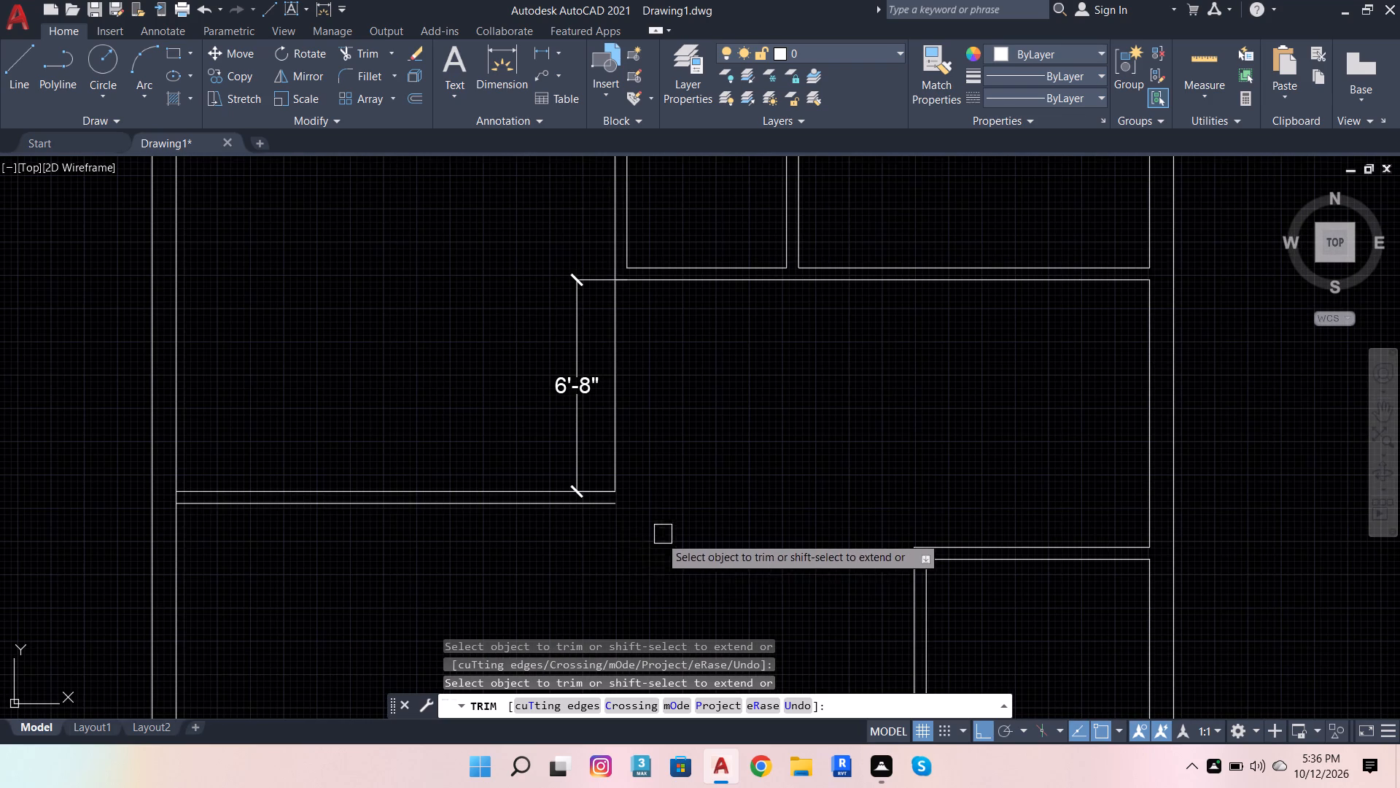
{"action": "left_click", "coordinate": [596, 513], "text": "shift"}
{"action": "left_click", "coordinate": [507, 484], "text": "shift"}
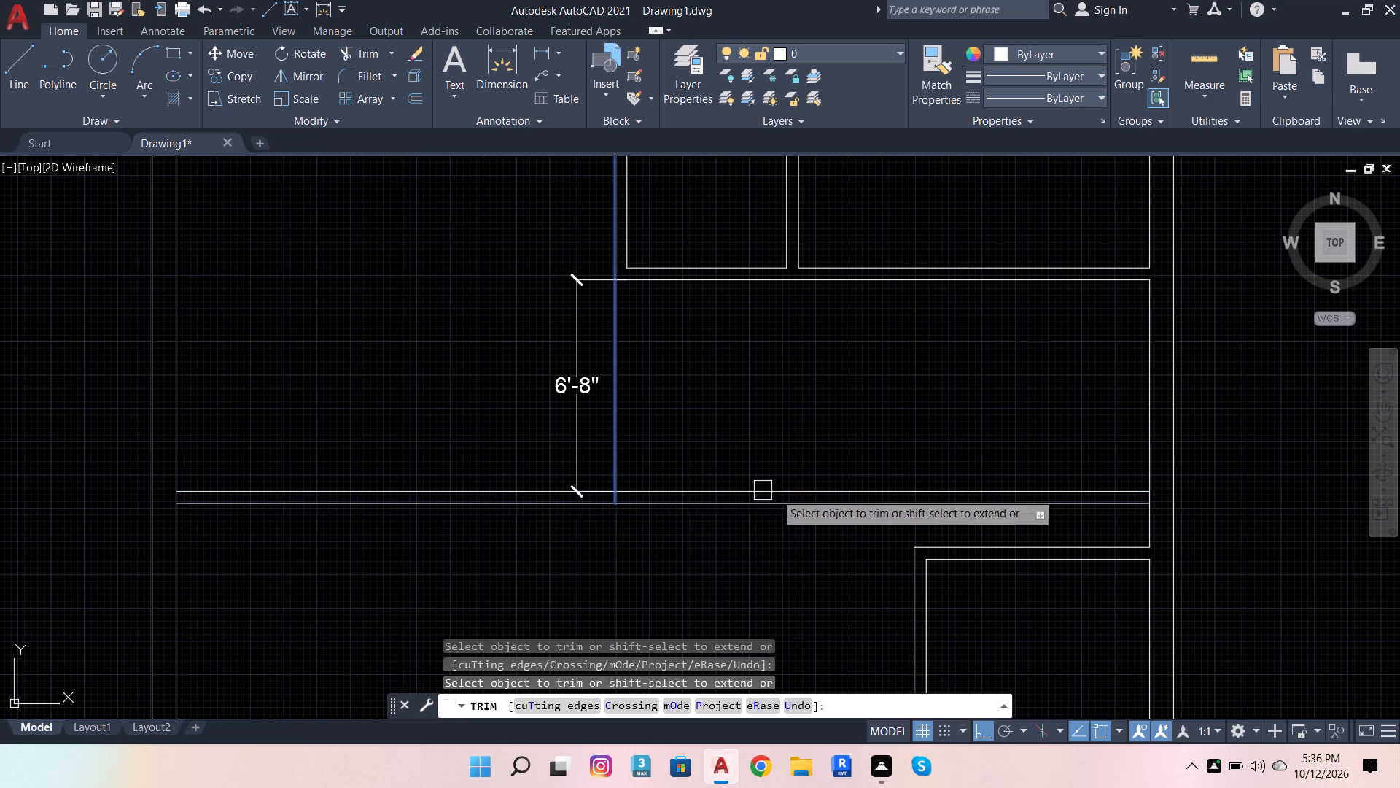
{"action": "scroll", "coordinate": [1128, 504], "scroll_direction": "up", "scroll_amount": 3}
{"action": "left_click", "coordinate": [1189, 494]}
Trim the surplus vertical line crossing the passage beside the 6'-8" dimension.
{"action": "scroll", "coordinate": [898, 556], "scroll_direction": "down", "scroll_amount": 3}
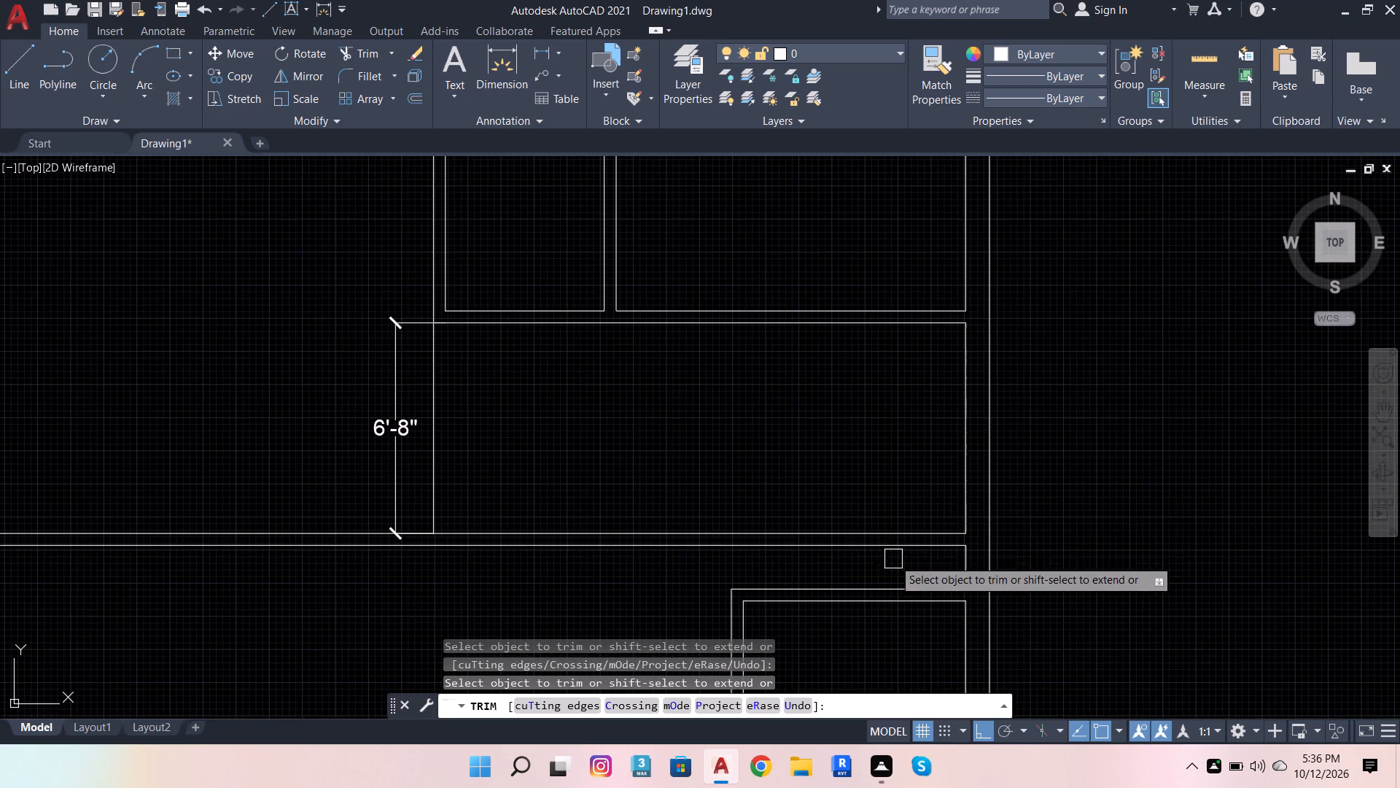
{"action": "scroll", "coordinate": [929, 492], "scroll_direction": "down", "scroll_amount": 2}
{"action": "scroll", "coordinate": [766, 548], "scroll_direction": "up", "scroll_amount": 1}
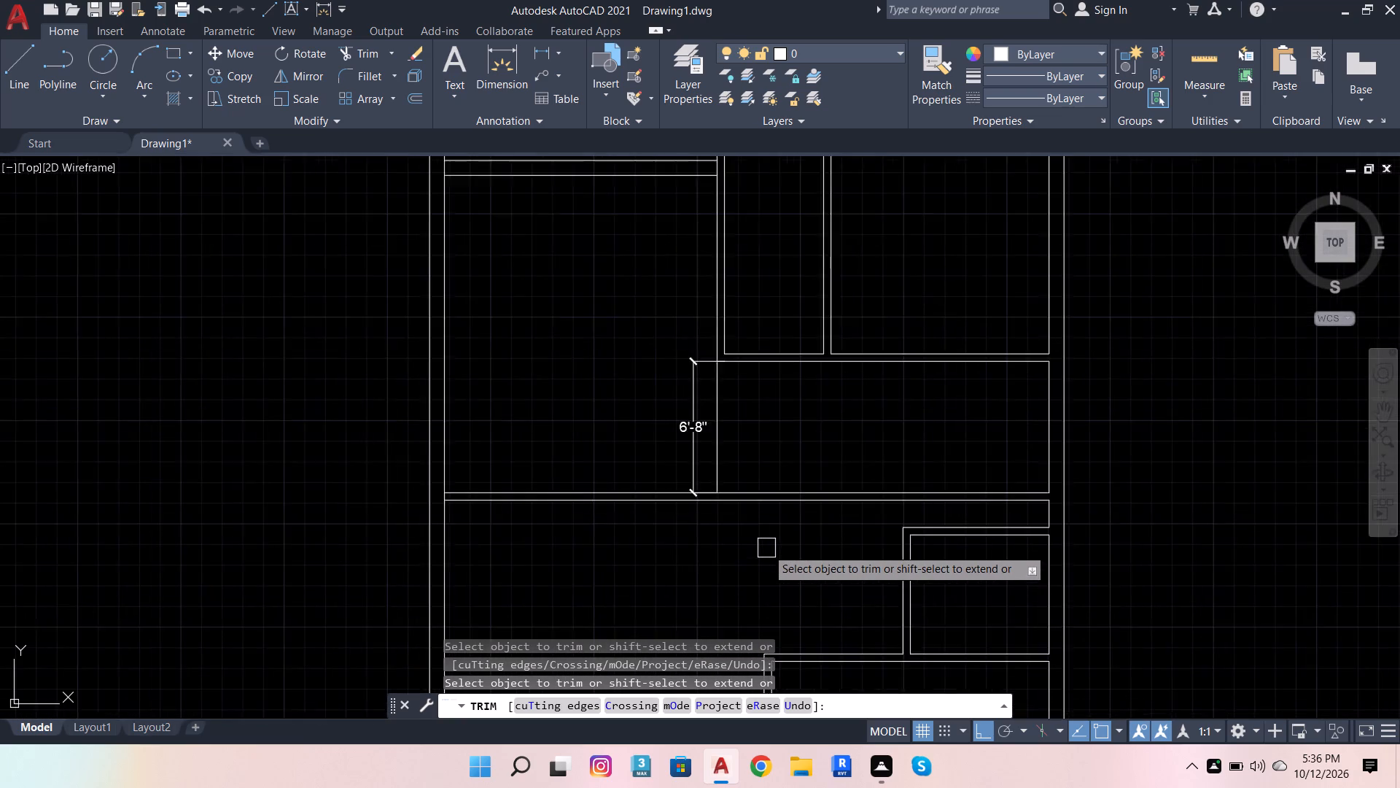
{"action": "scroll", "coordinate": [766, 548], "scroll_direction": "up", "scroll_amount": 1}
{"action": "left_click", "coordinate": [680, 395]}
{"action": "scroll", "coordinate": [769, 466], "scroll_direction": "down", "scroll_amount": 1}
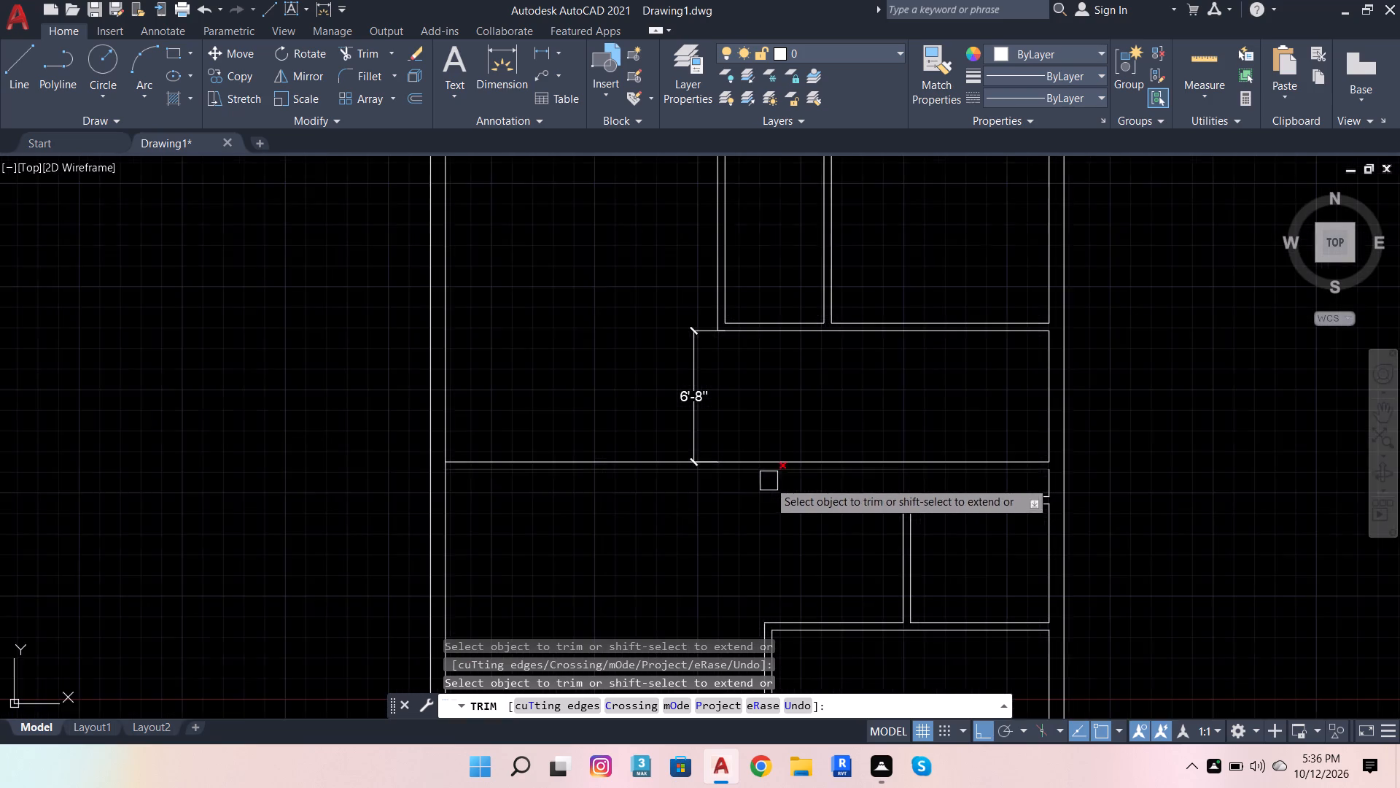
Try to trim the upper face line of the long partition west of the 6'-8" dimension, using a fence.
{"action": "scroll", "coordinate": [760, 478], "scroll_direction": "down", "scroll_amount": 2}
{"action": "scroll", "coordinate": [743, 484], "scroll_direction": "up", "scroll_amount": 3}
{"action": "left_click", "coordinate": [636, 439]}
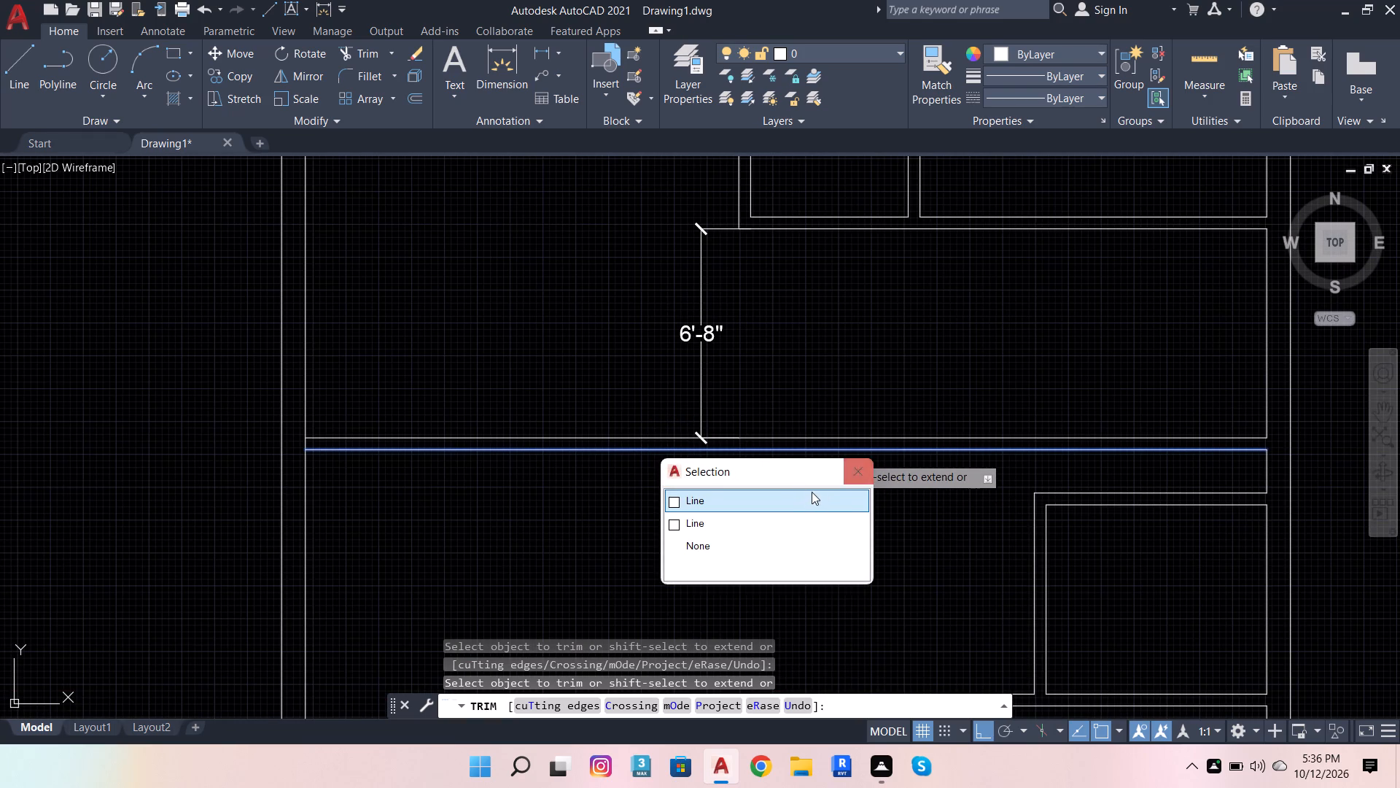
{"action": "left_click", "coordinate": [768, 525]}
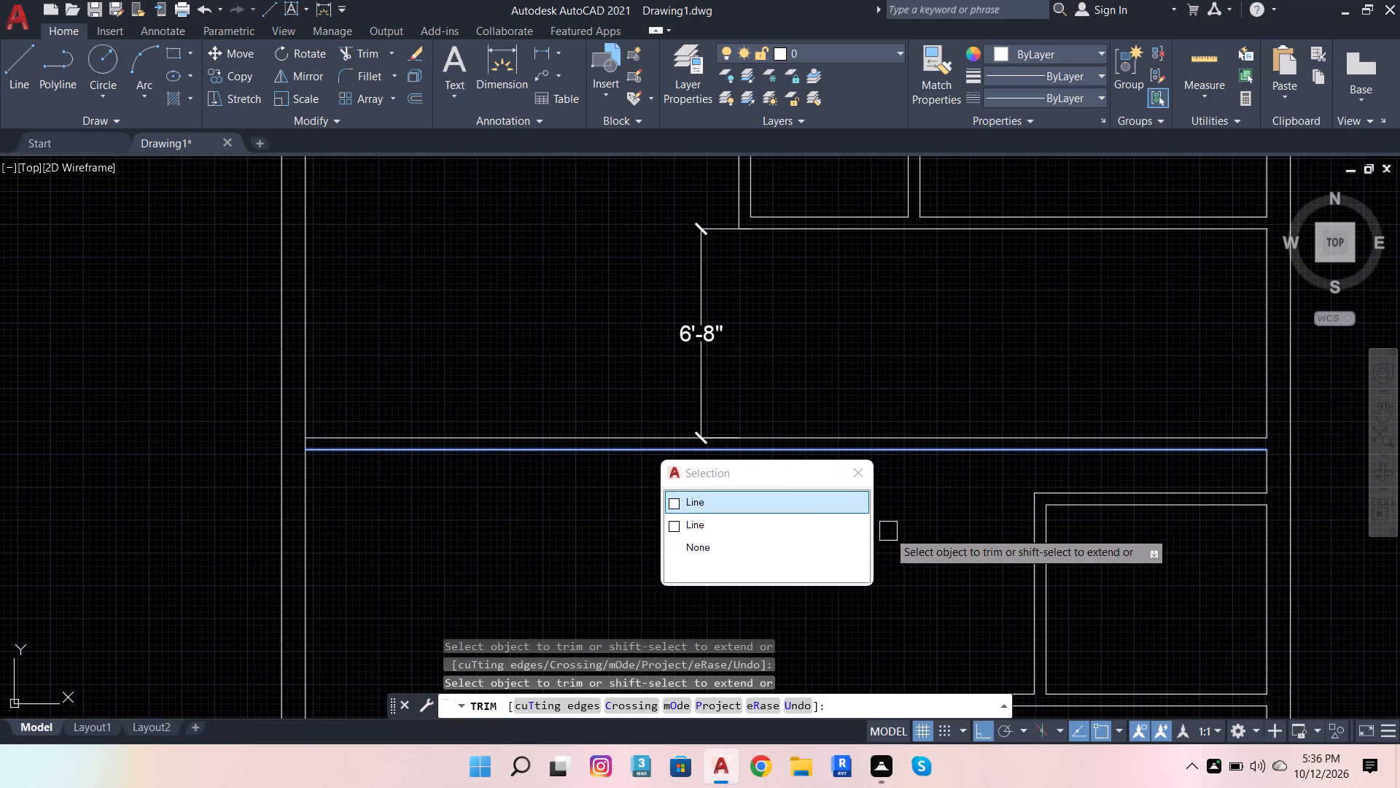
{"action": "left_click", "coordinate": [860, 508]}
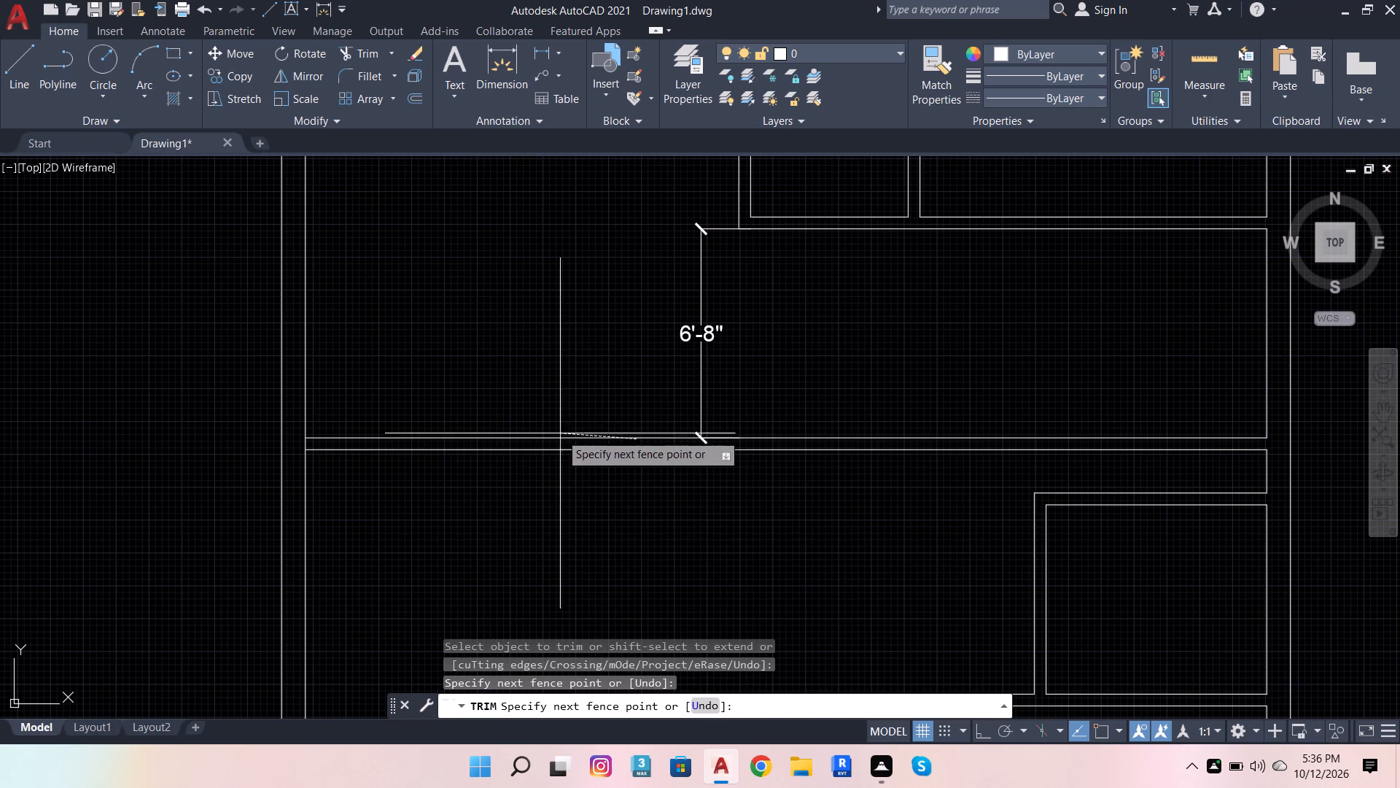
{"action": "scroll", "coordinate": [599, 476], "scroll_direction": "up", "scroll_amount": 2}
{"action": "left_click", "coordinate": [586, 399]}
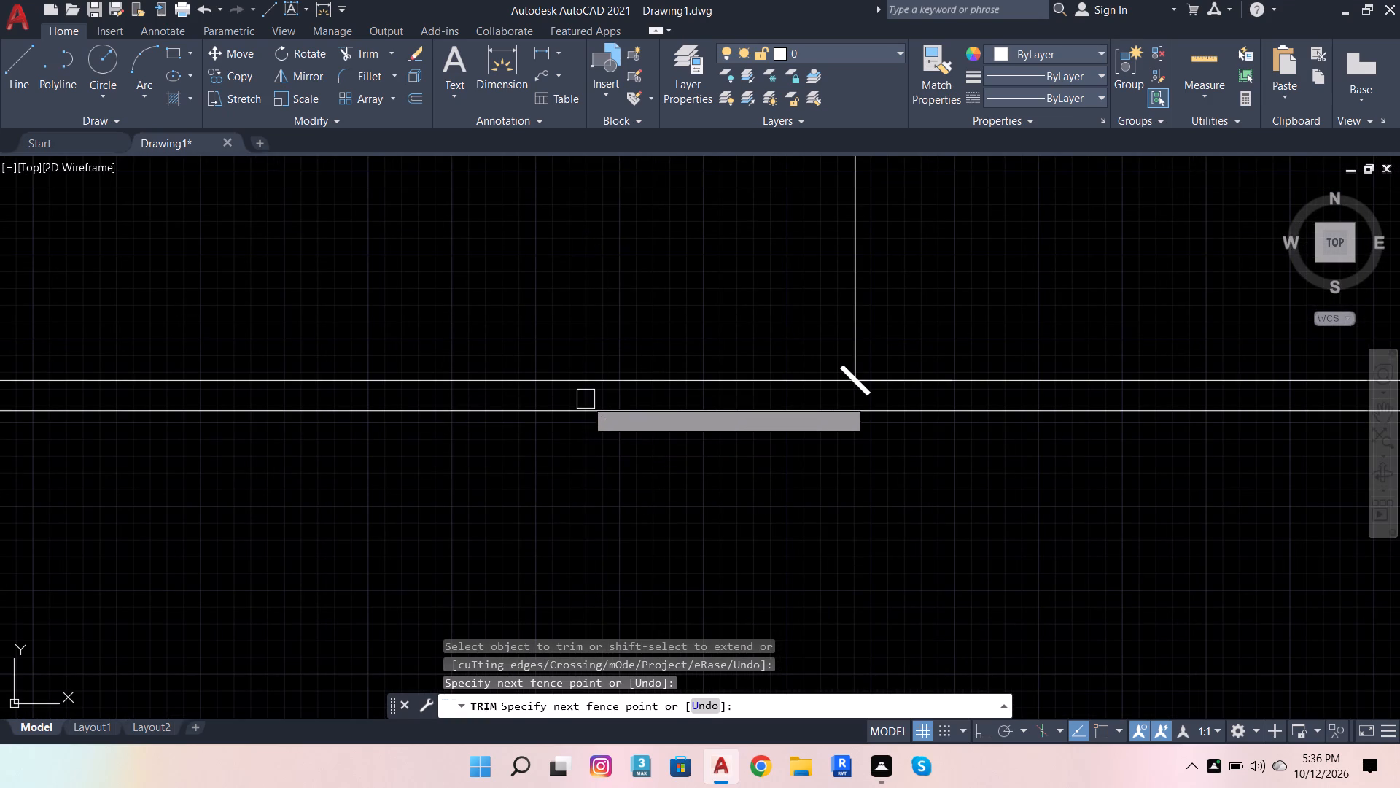
Trim away both top wall lines of the small room below the long partition with a fence.
{"action": "scroll", "coordinate": [721, 435], "scroll_direction": "down", "scroll_amount": 4}
{"action": "scroll", "coordinate": [908, 448], "scroll_direction": "up", "scroll_amount": 3}
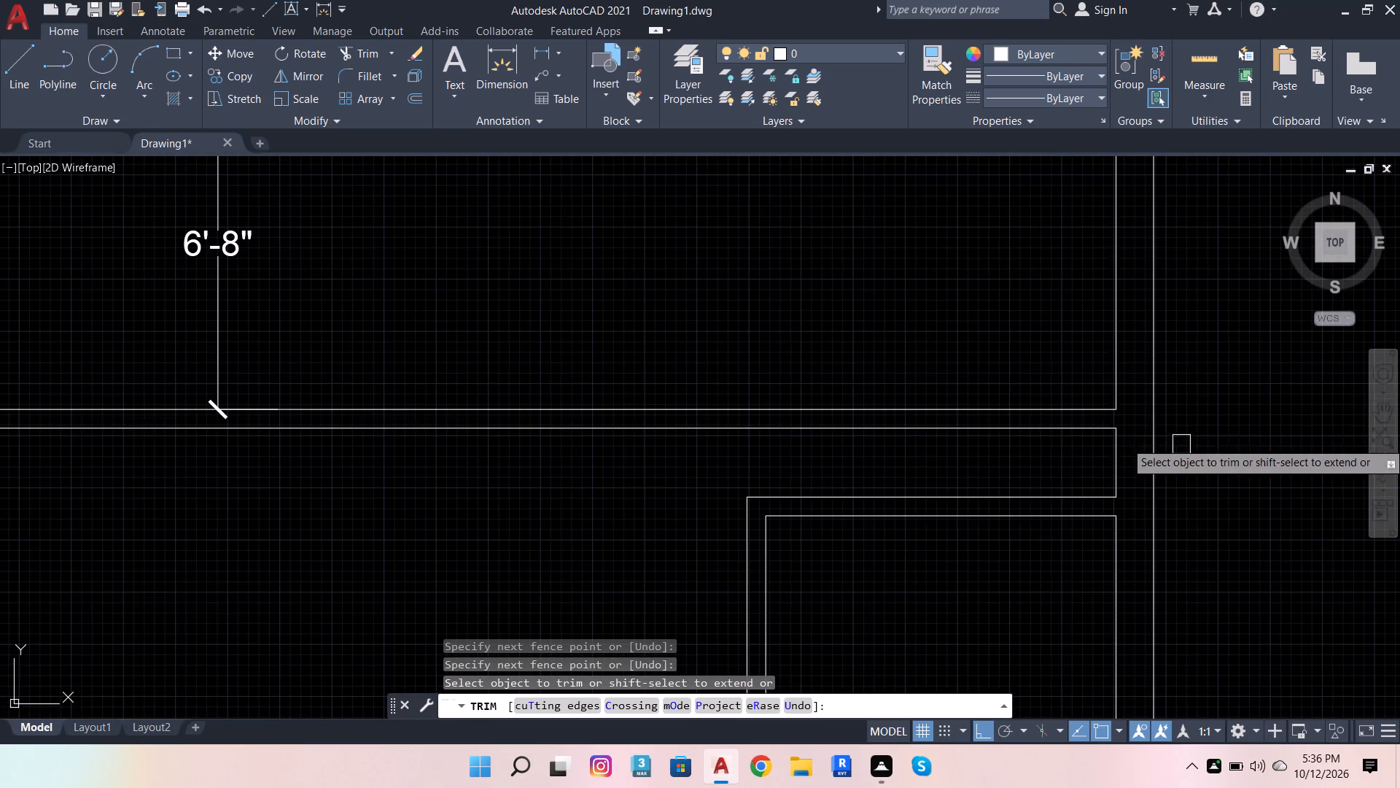
{"action": "scroll", "coordinate": [1156, 484], "scroll_direction": "down", "scroll_amount": 2}
{"action": "scroll", "coordinate": [1129, 536], "scroll_direction": "up", "scroll_amount": 1}
{"action": "scroll", "coordinate": [1059, 484], "scroll_direction": "down", "scroll_amount": 2}
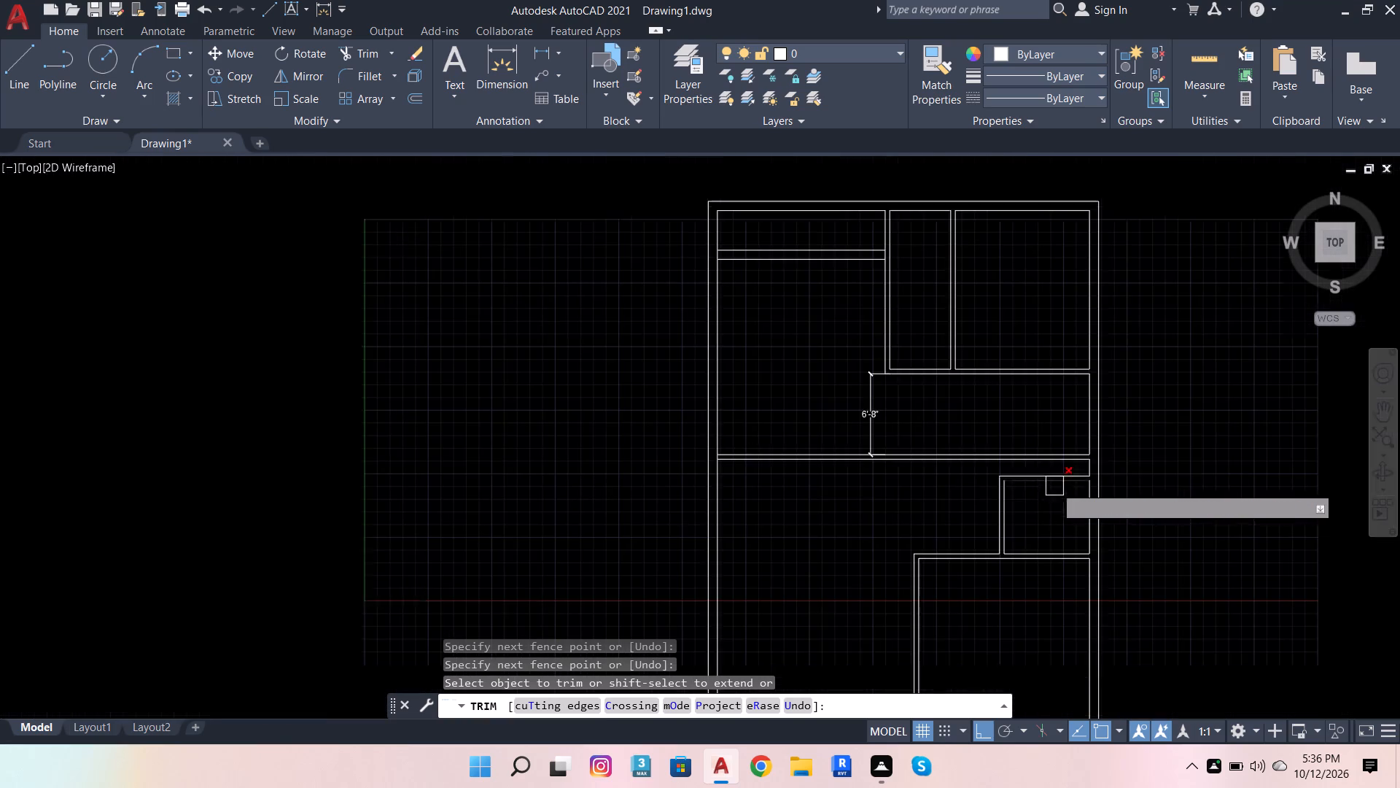
{"action": "scroll", "coordinate": [899, 452], "scroll_direction": "up", "scroll_amount": 3}
{"action": "scroll", "coordinate": [1100, 525], "scroll_direction": "down", "scroll_amount": 3}
{"action": "scroll", "coordinate": [1117, 536], "scroll_direction": "up", "scroll_amount": 2}
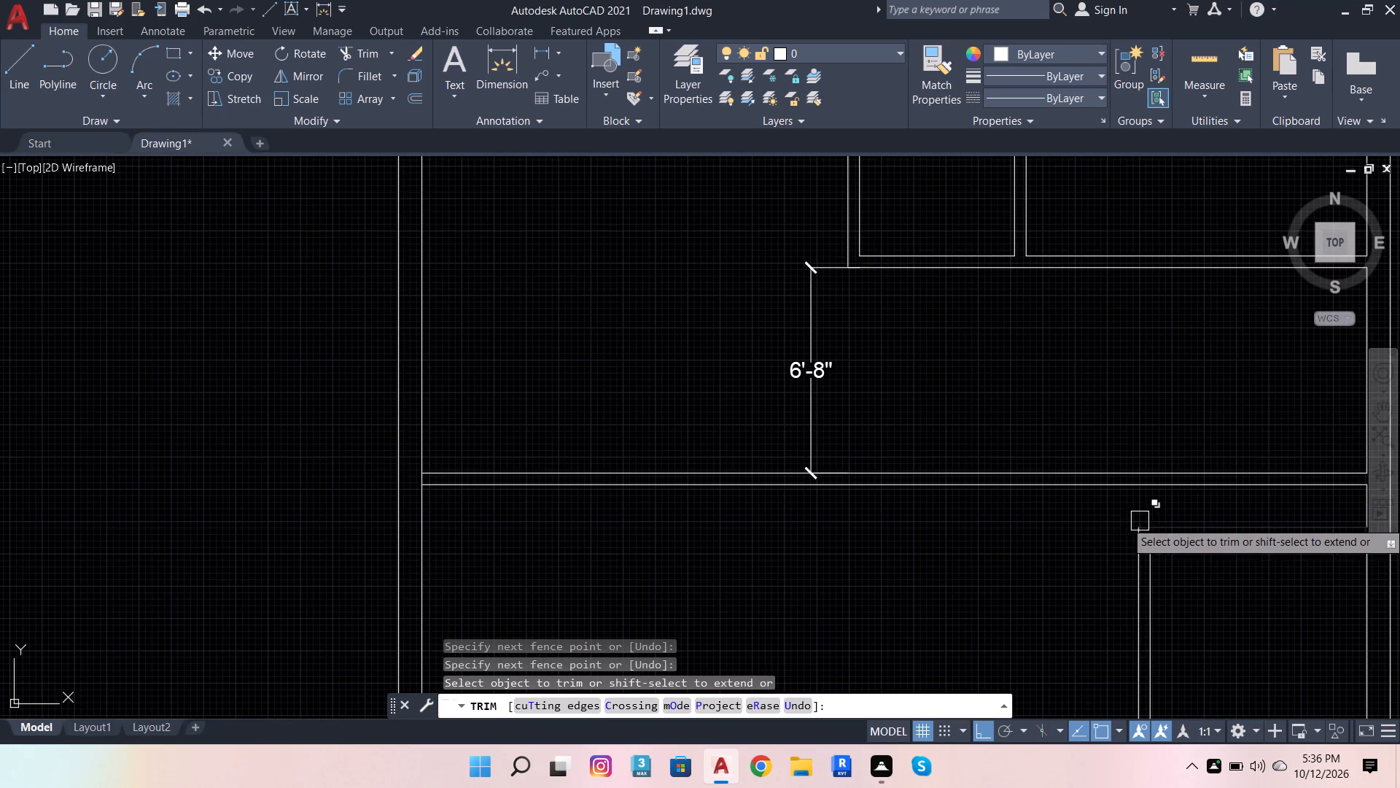
{"action": "left_click", "coordinate": [1122, 515]}
{"action": "scroll", "coordinate": [1045, 561], "scroll_direction": "down", "scroll_amount": 3}
{"action": "scroll", "coordinate": [1087, 564], "scroll_direction": "up", "scroll_amount": 3}
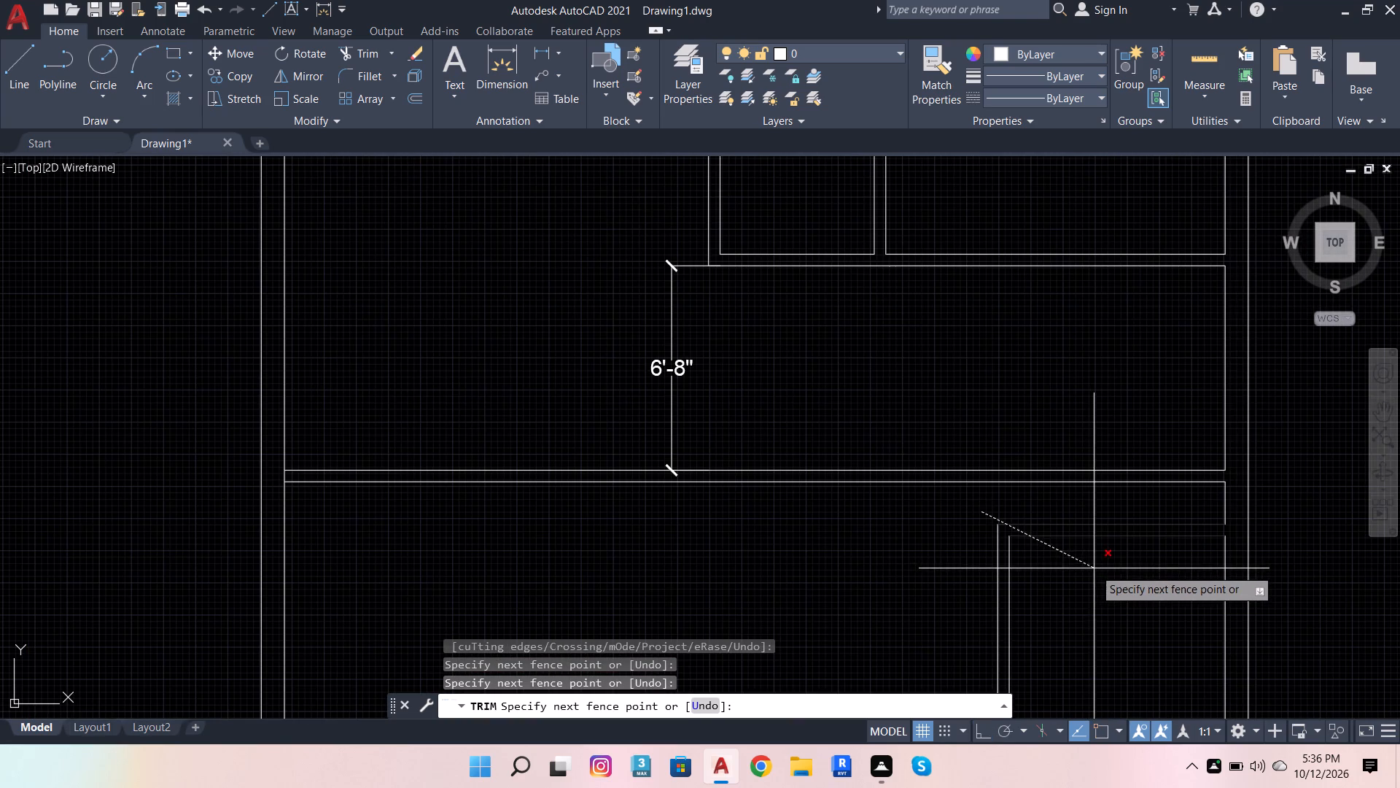
{"action": "left_click", "coordinate": [1094, 568]}
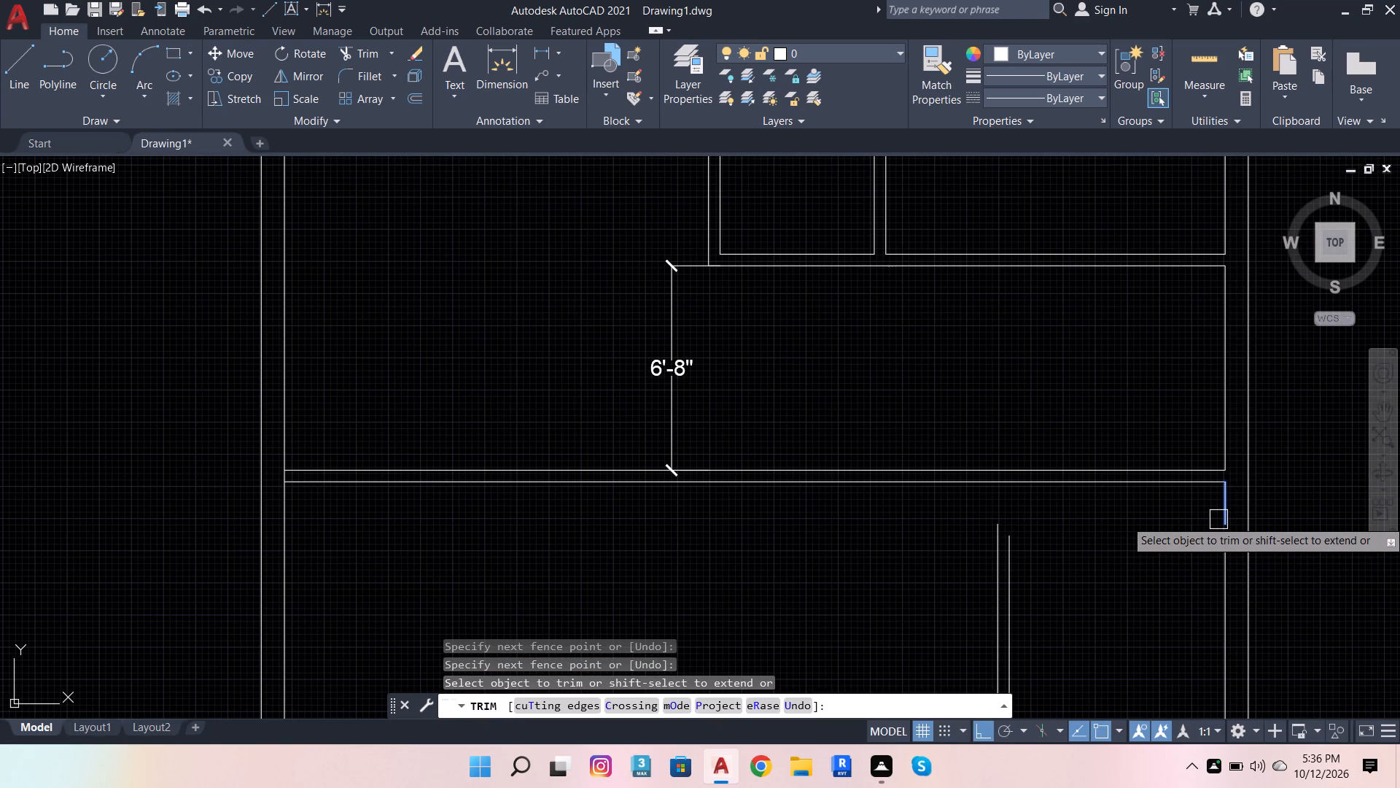
Extend the small room's east wall inner line up to the long partition to close the gap.
{"action": "left_click", "coordinate": [1218, 519], "text": "shift"}
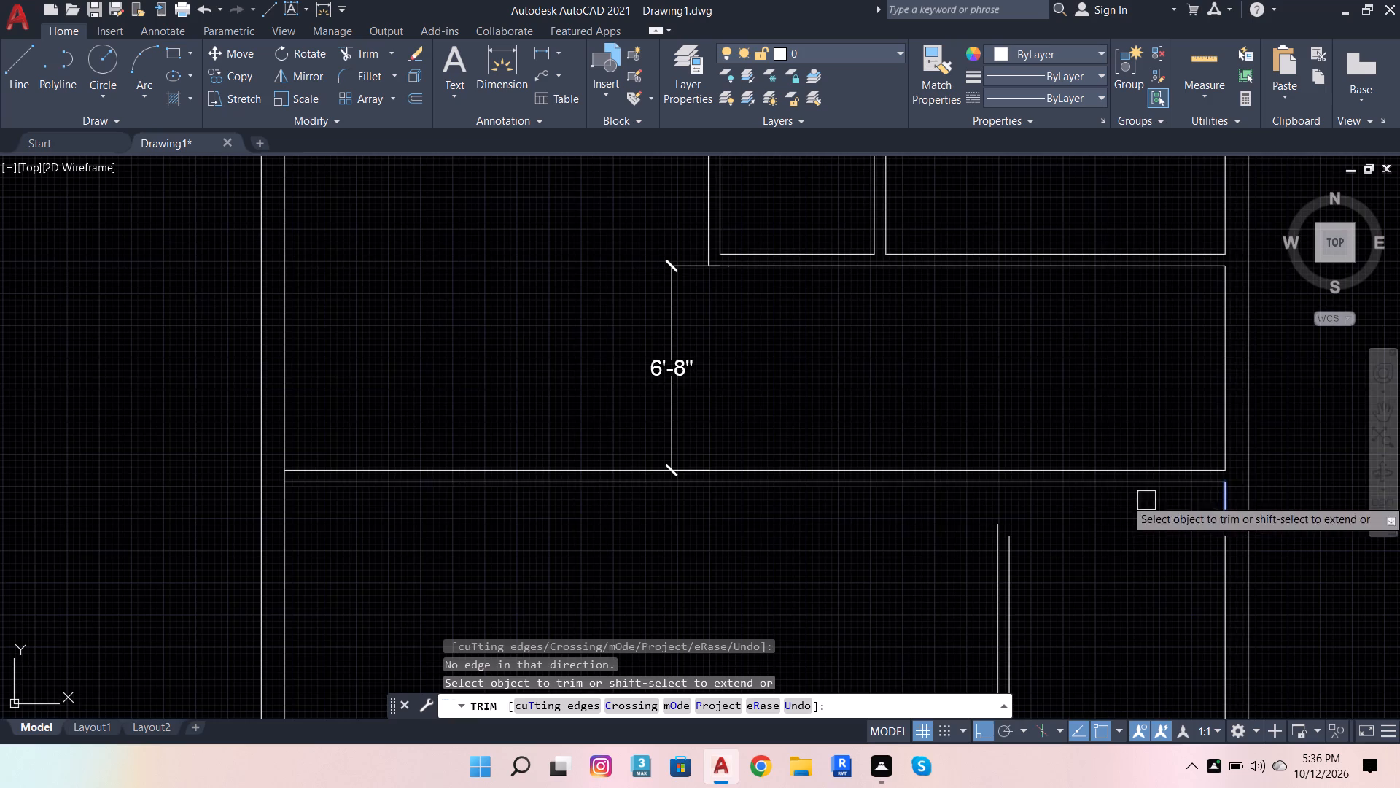
{"action": "scroll", "coordinate": [1027, 471], "scroll_direction": "down", "scroll_amount": 3, "text": "shift"}
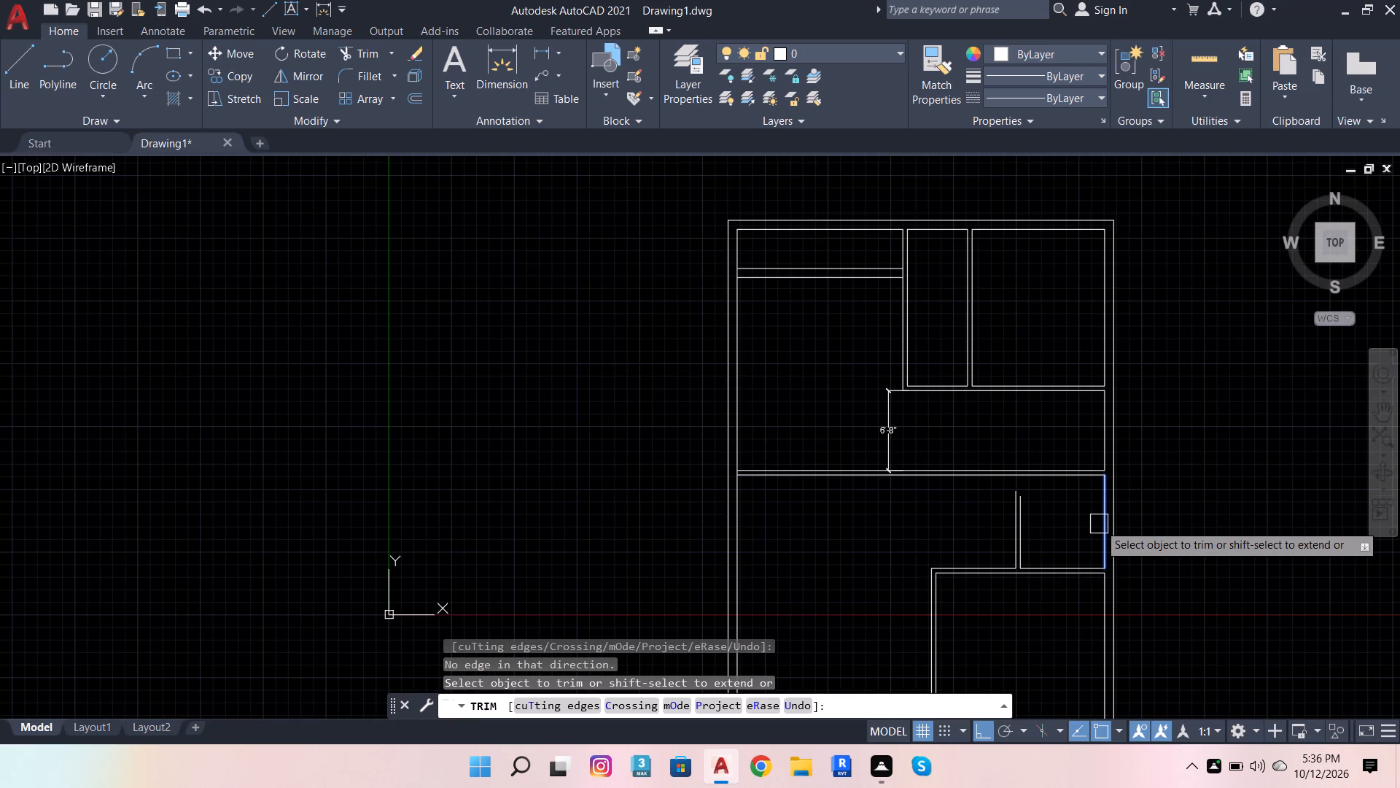
{"action": "left_click", "coordinate": [1099, 524], "text": "shift"}
{"action": "scroll", "coordinate": [1099, 523], "scroll_direction": "up", "scroll_amount": 1}
{"action": "scroll", "coordinate": [1097, 458], "scroll_direction": "up", "scroll_amount": 2}
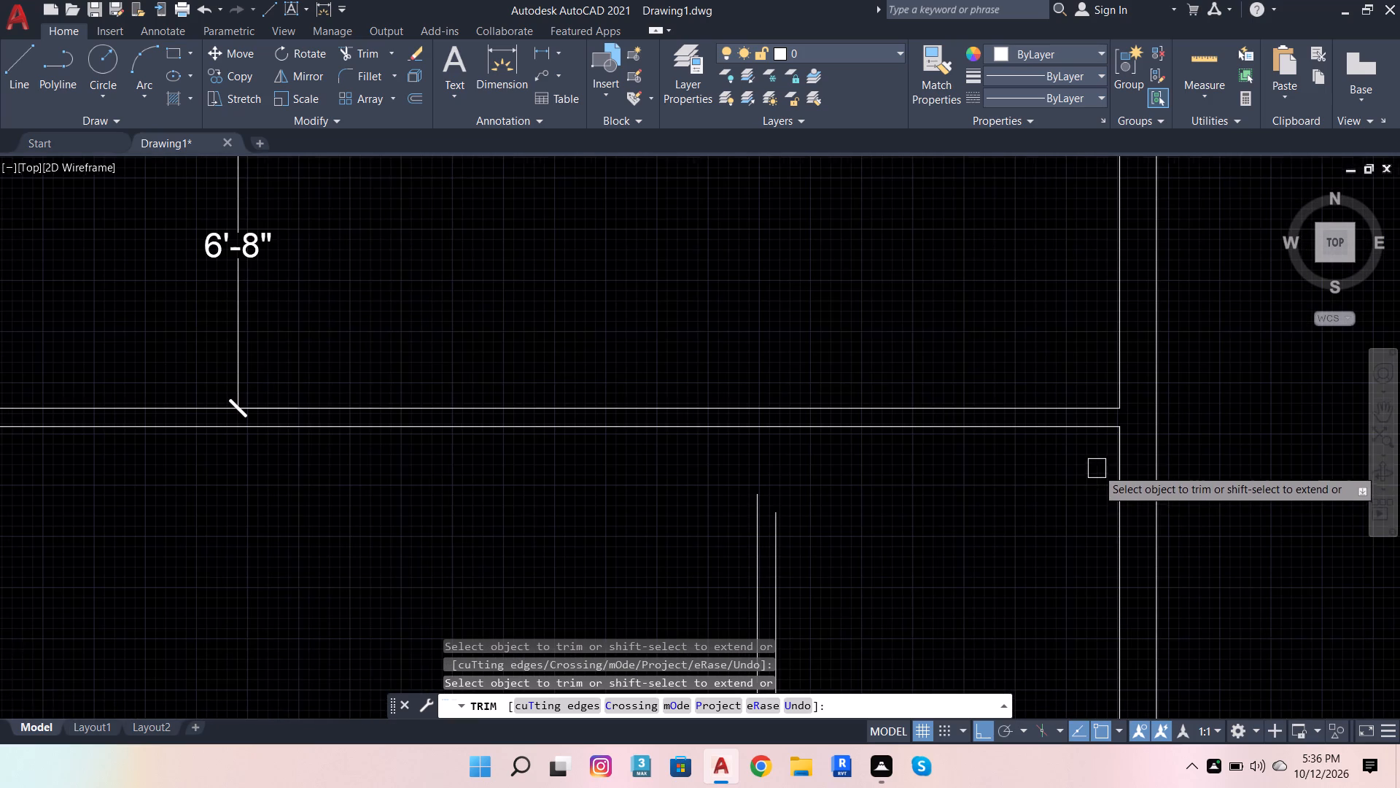
{"action": "left_click", "coordinate": [1119, 466]}
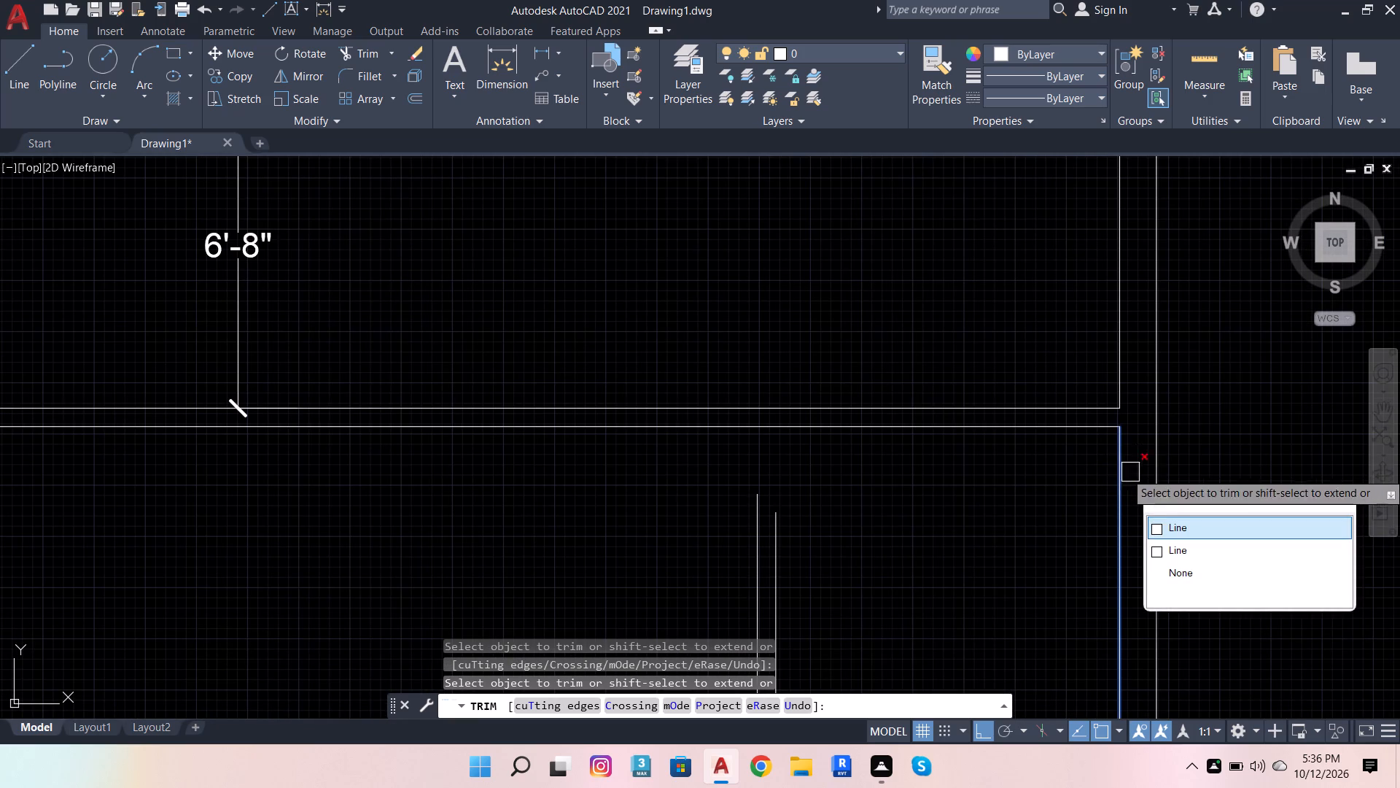
{"action": "left_click", "coordinate": [1197, 552]}
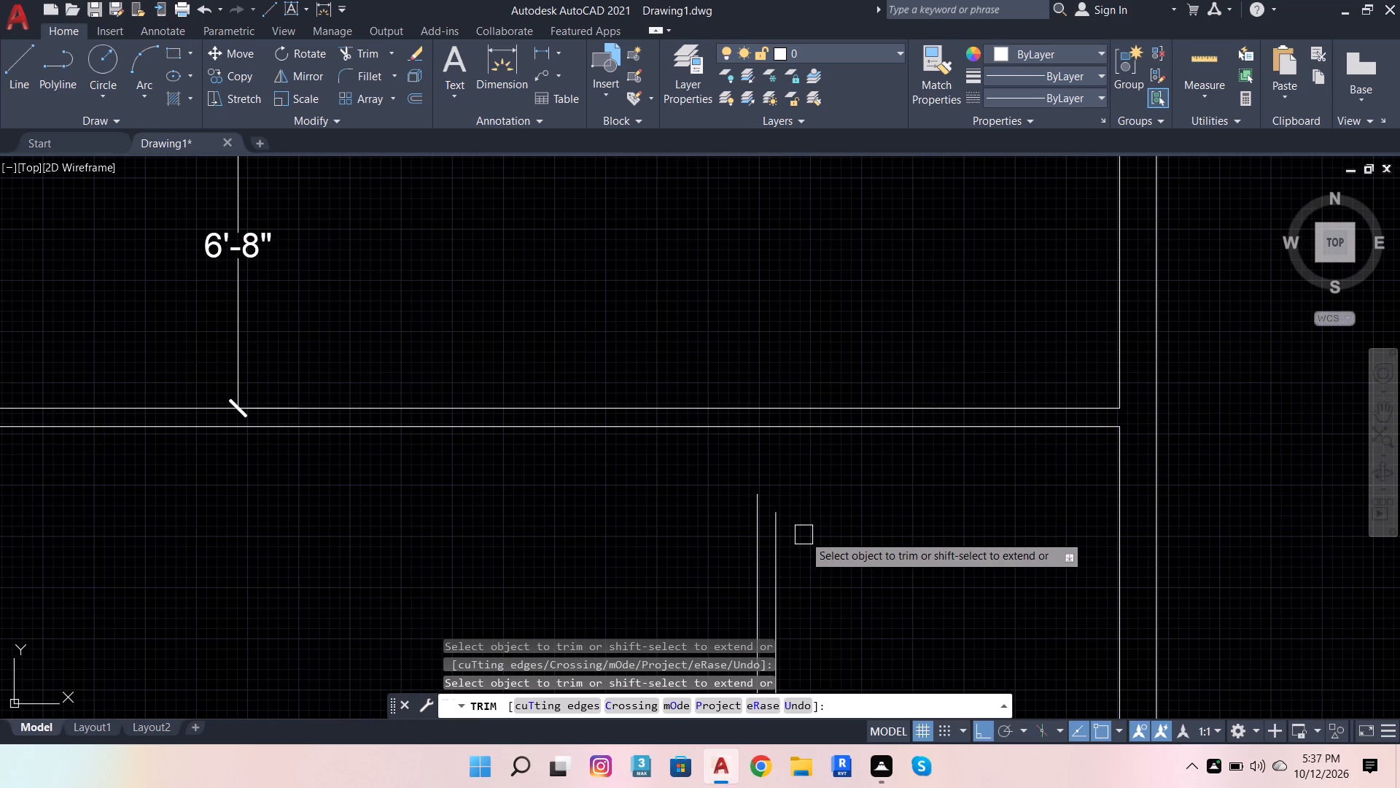
Extend both faces of the small room's west partition up to the long partition and trim the line between them.
{"action": "left_click", "coordinate": [773, 541], "text": "shift"}
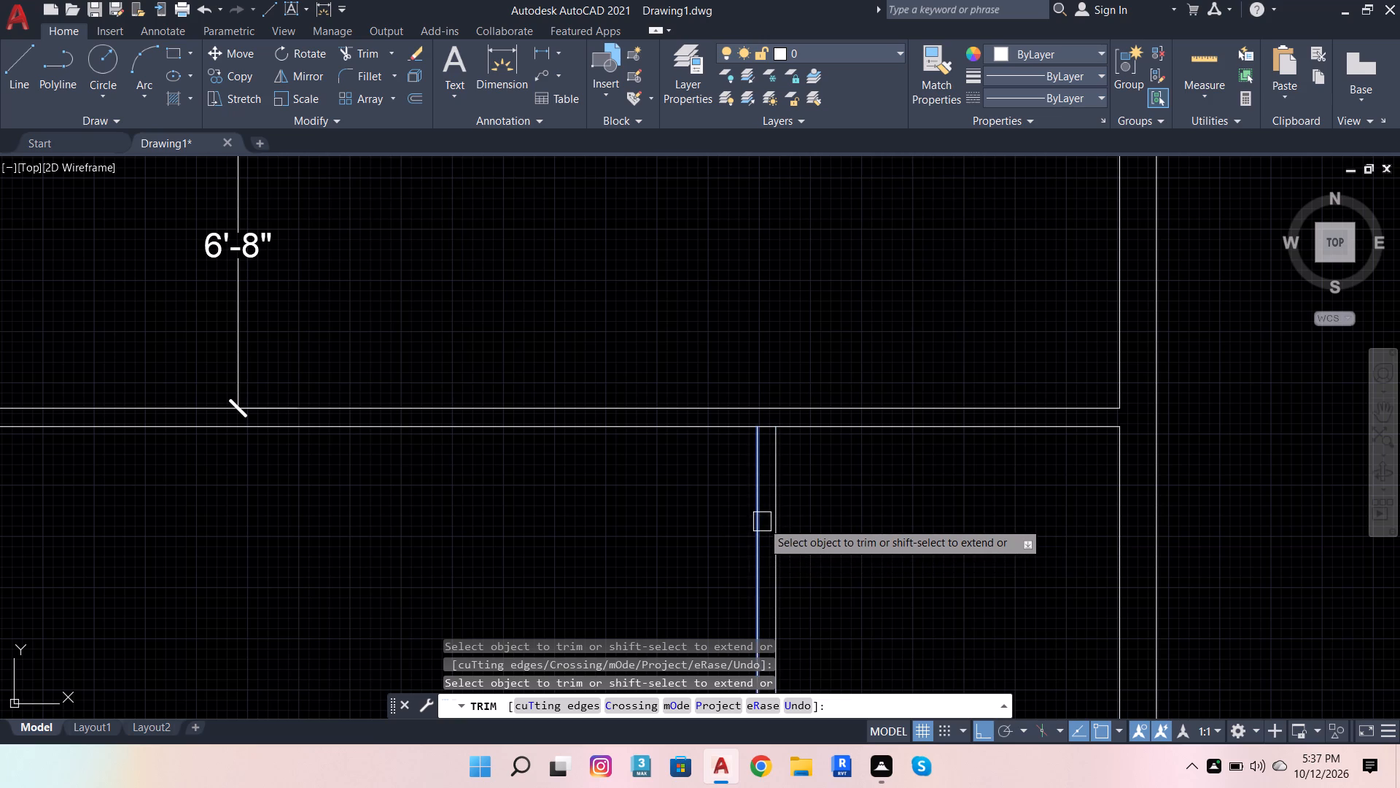
{"action": "left_click", "coordinate": [762, 522], "text": "shift"}
{"action": "scroll", "coordinate": [774, 433], "scroll_direction": "up", "scroll_amount": 3}
{"action": "left_click", "coordinate": [726, 409]}
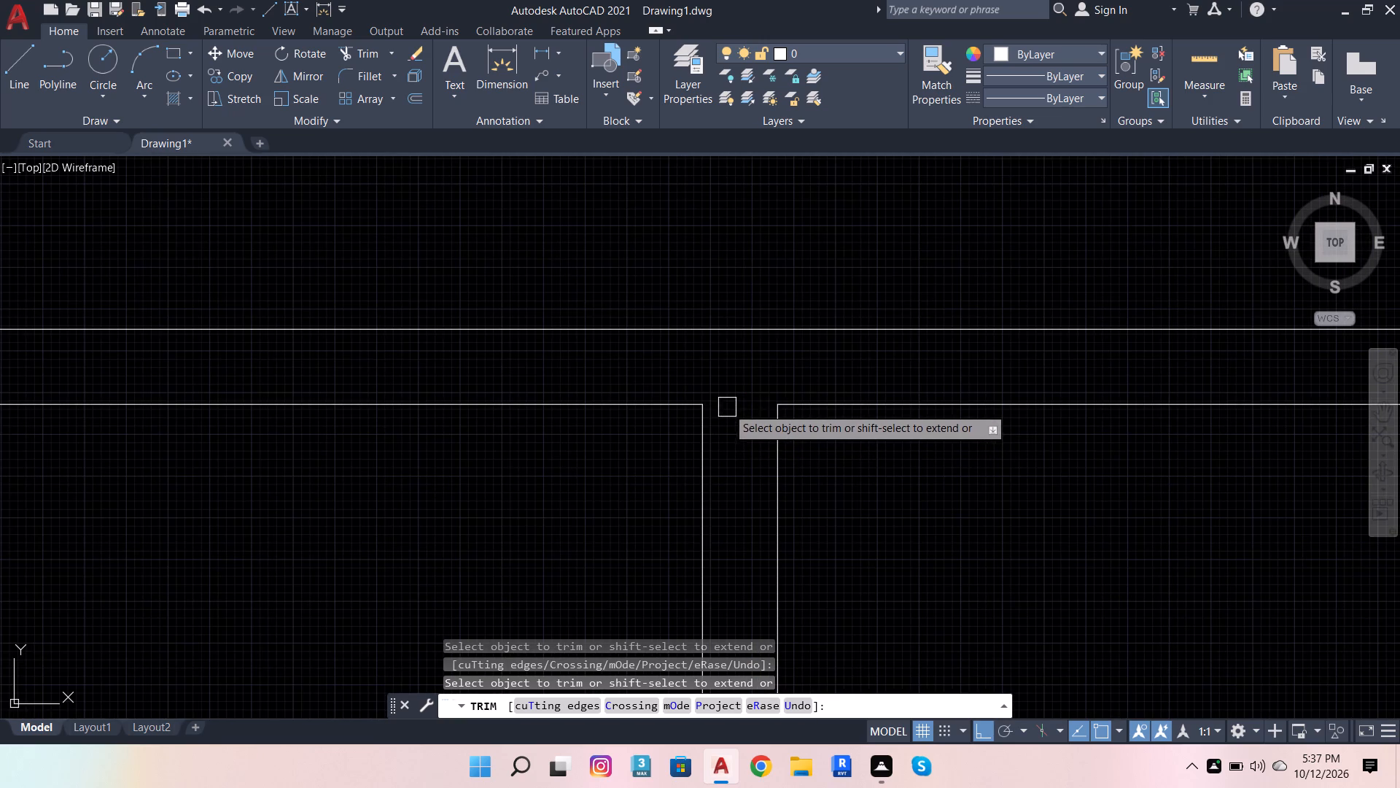
Offset the east wall's inner face 3' west in the bay between the two partitions to mark the stair landing edge.
{"action": "scroll", "coordinate": [761, 382], "scroll_direction": "down", "scroll_amount": 5}
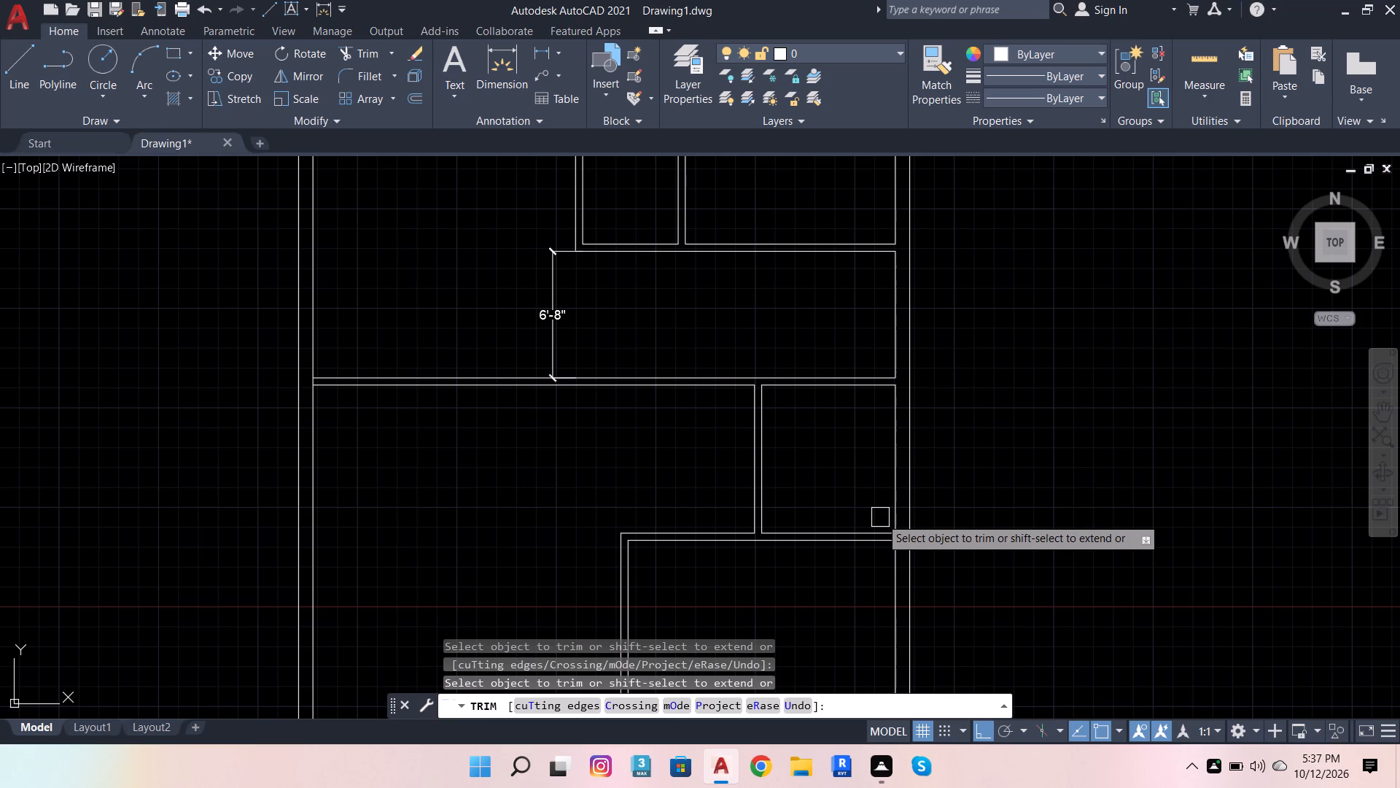
{"action": "scroll", "coordinate": [774, 549], "scroll_direction": "down", "scroll_amount": 5}
{"action": "scroll", "coordinate": [709, 623], "scroll_direction": "up", "scroll_amount": 3}
{"action": "scroll", "coordinate": [917, 368], "scroll_direction": "down", "scroll_amount": 1}
{"action": "scroll", "coordinate": [900, 304], "scroll_direction": "up", "scroll_amount": 3}
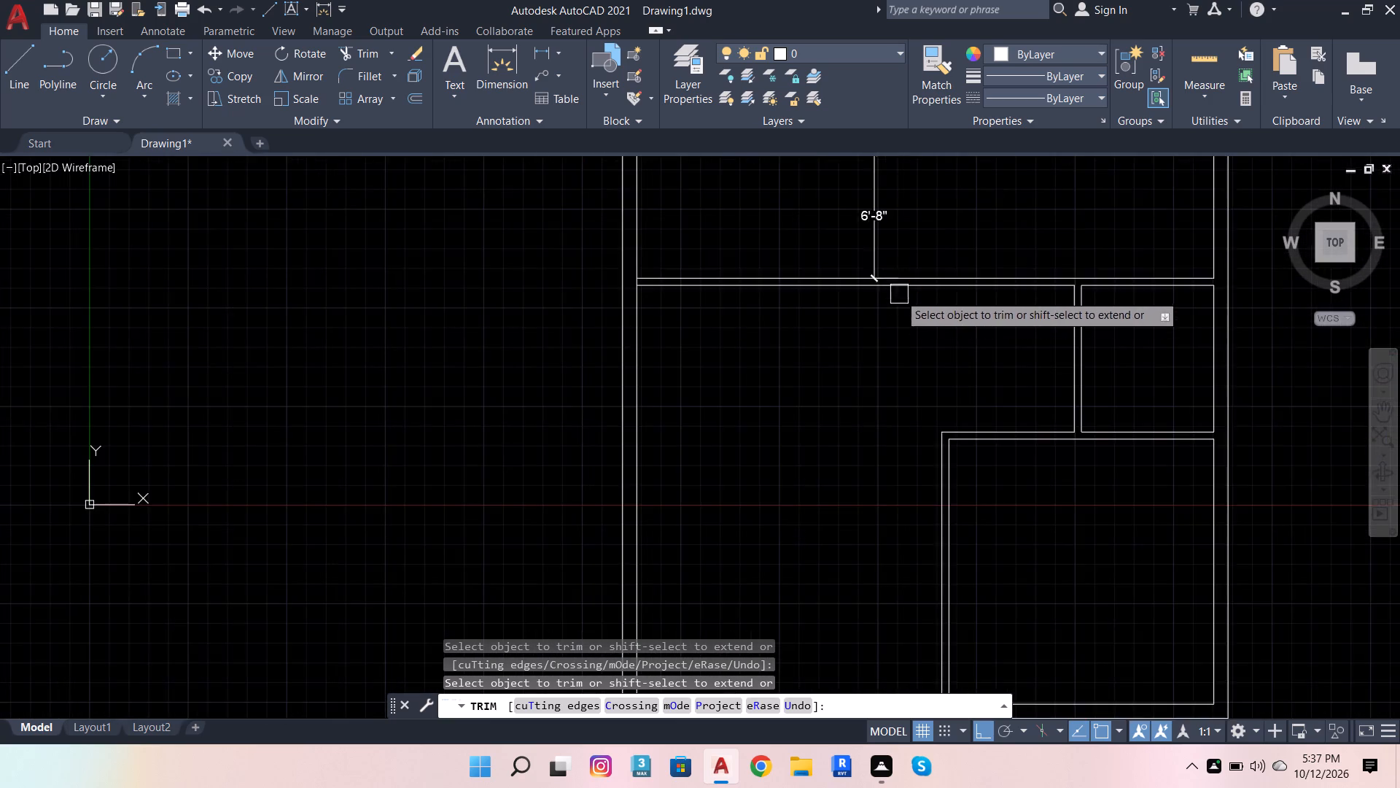
{"action": "scroll", "coordinate": [889, 271], "scroll_direction": "down", "scroll_amount": 2}
{"action": "scroll", "coordinate": [957, 248], "scroll_direction": "up", "scroll_amount": 2}
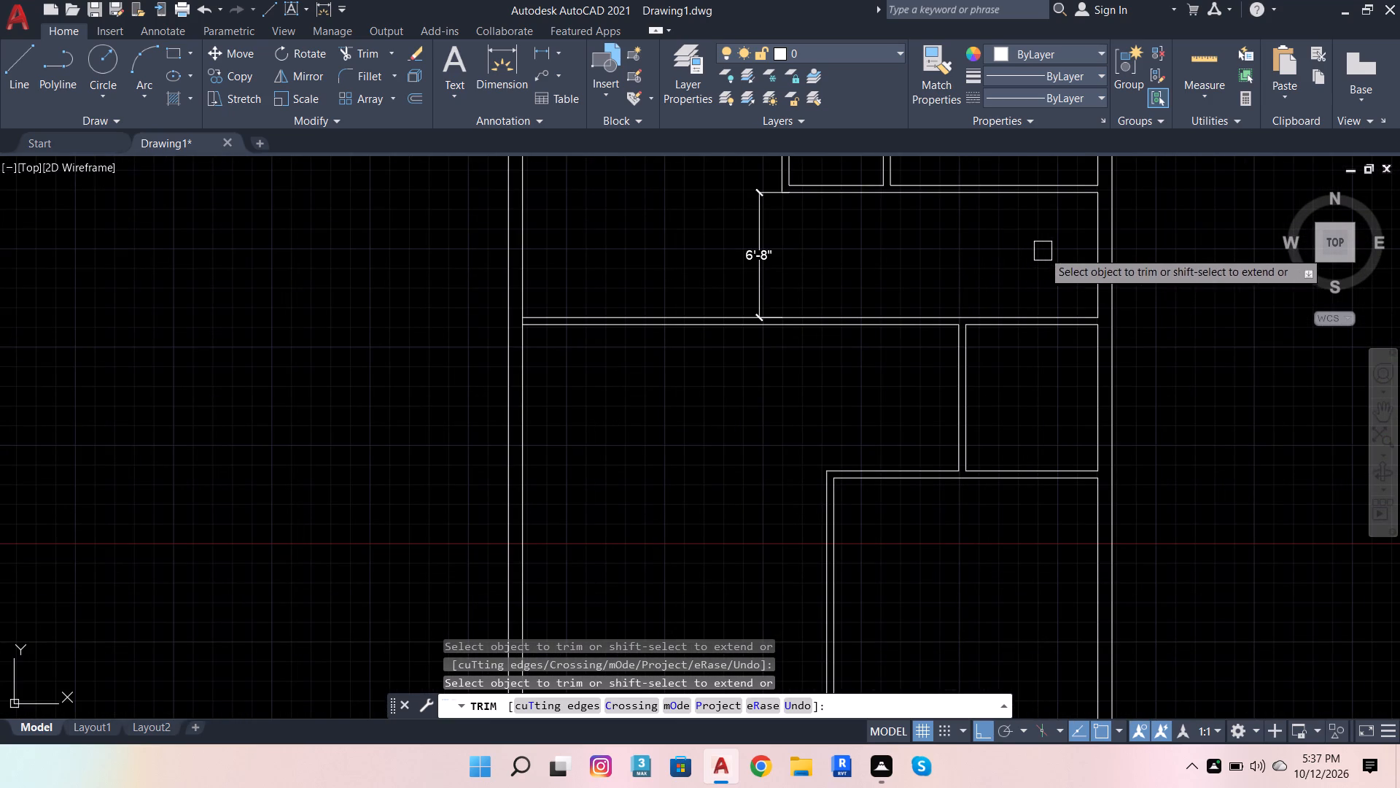
{"action": "key", "text": "Escape"}
{"action": "key", "text": "Escape"}
{"action": "left_click", "coordinate": [1093, 256]}
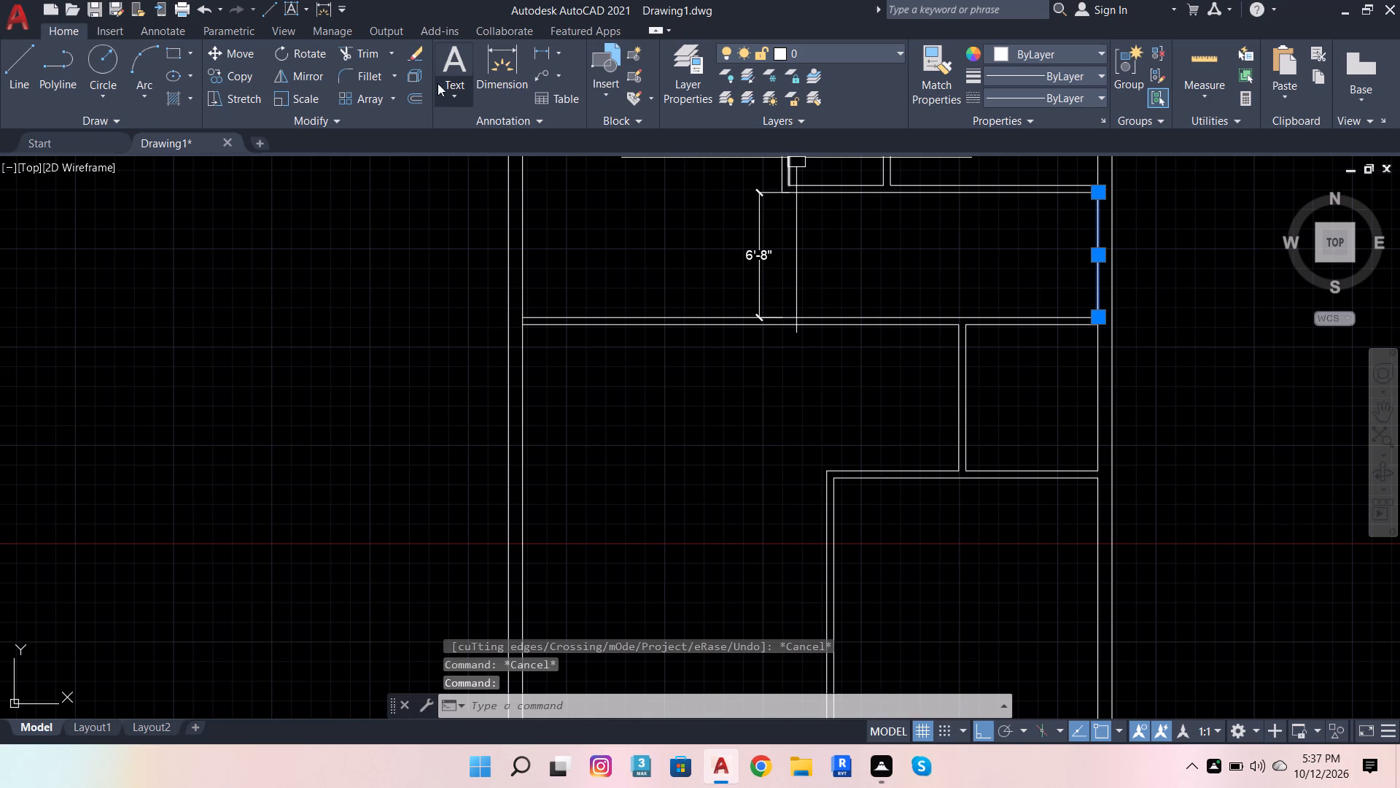
{"action": "left_click", "coordinate": [424, 90]}
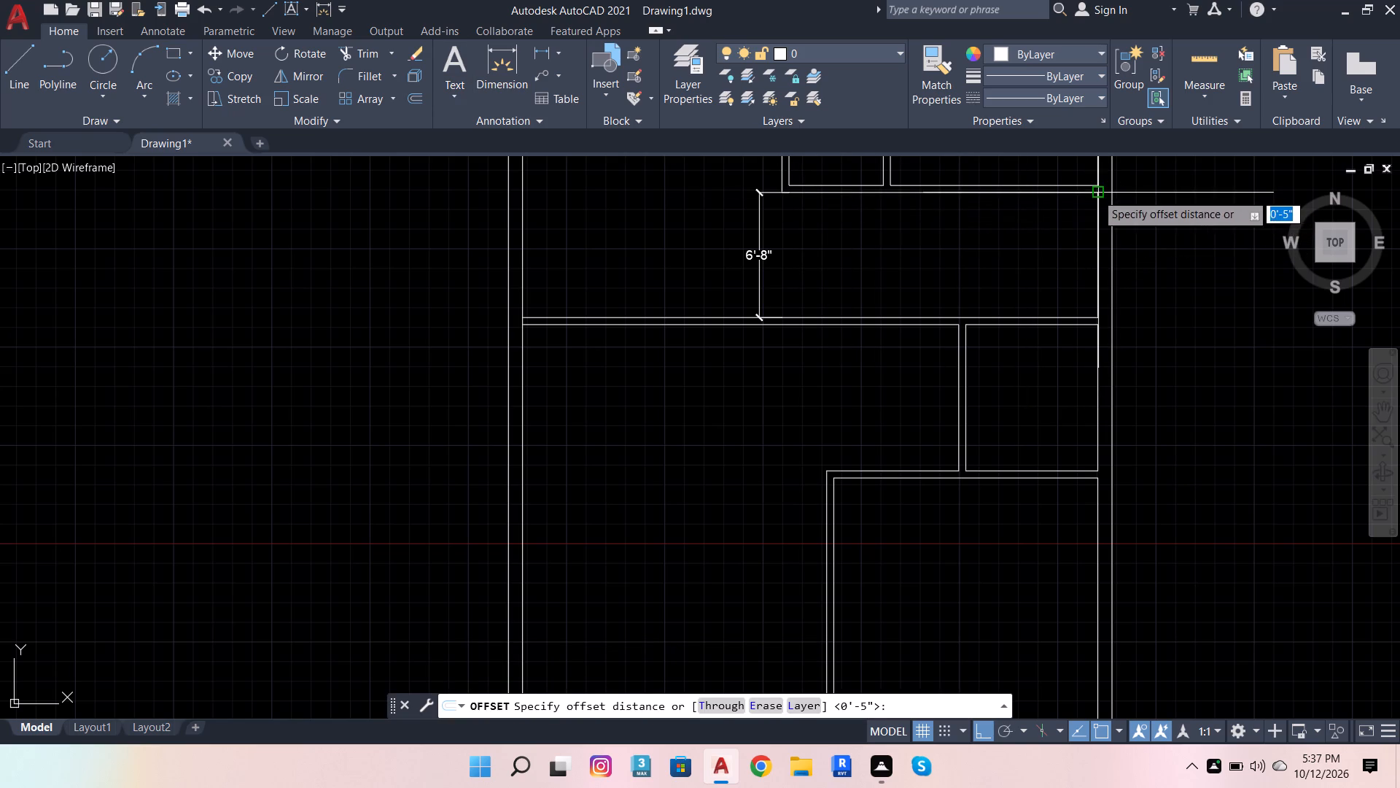
{"action": "left_click", "coordinate": [1094, 192]}
{"action": "type", "text": "3'"}
{"action": "key", "text": "Return"}
{"action": "left_click", "coordinate": [928, 242]}
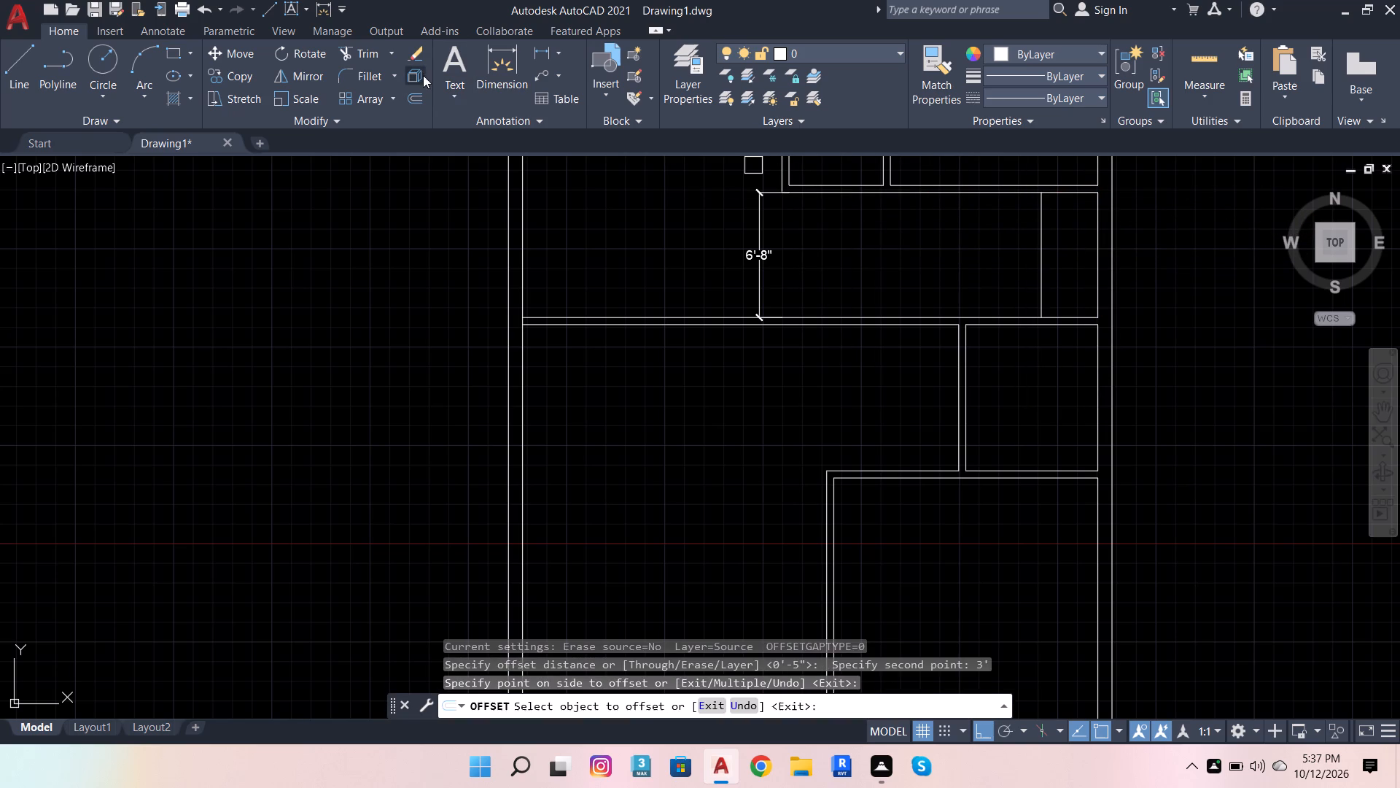
Offset the landing edge line west at 10" spacing five times in succession to start the stair treads.
{"action": "left_click", "coordinate": [413, 95]}
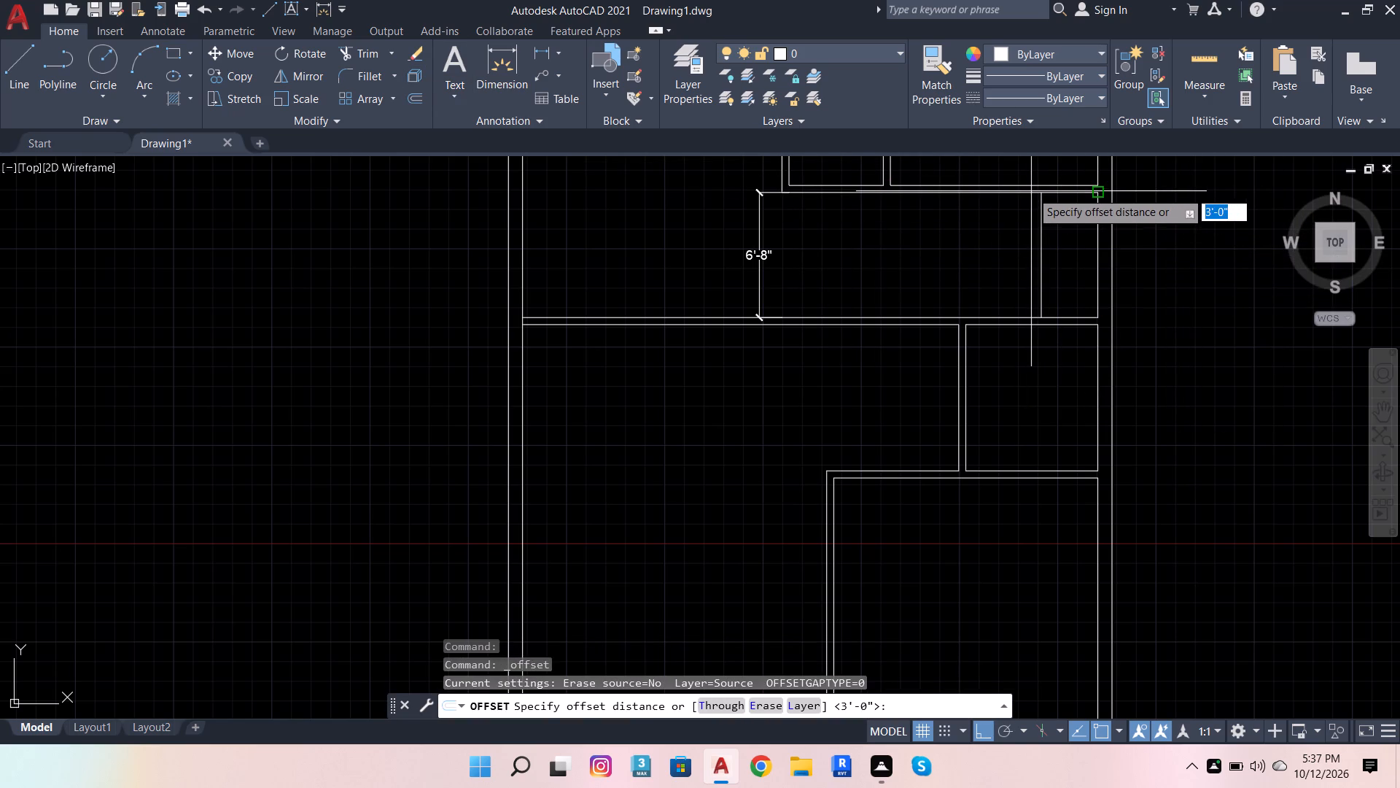
{"action": "left_click", "coordinate": [1043, 198]}
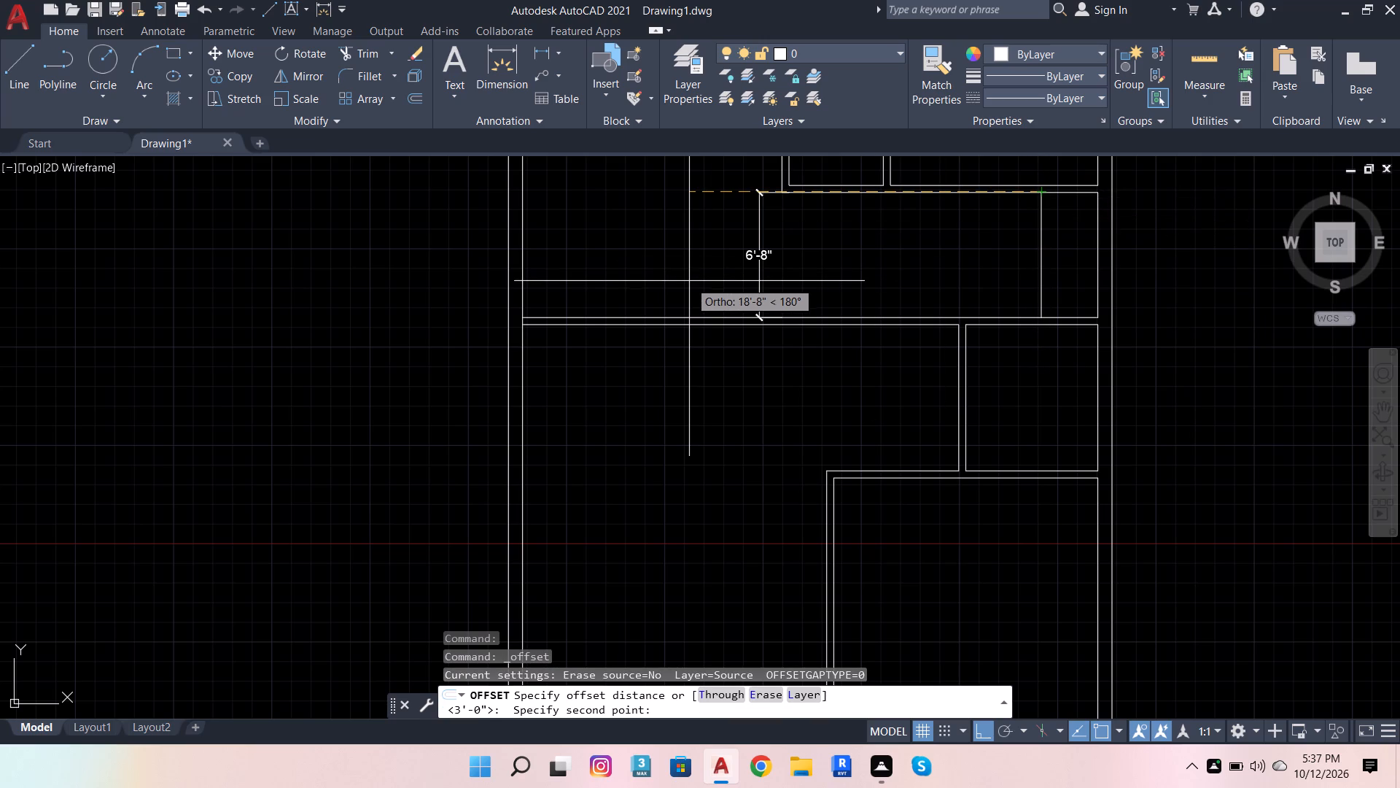
{"action": "type", "text": "10"}
{"action": "key", "text": "Return"}
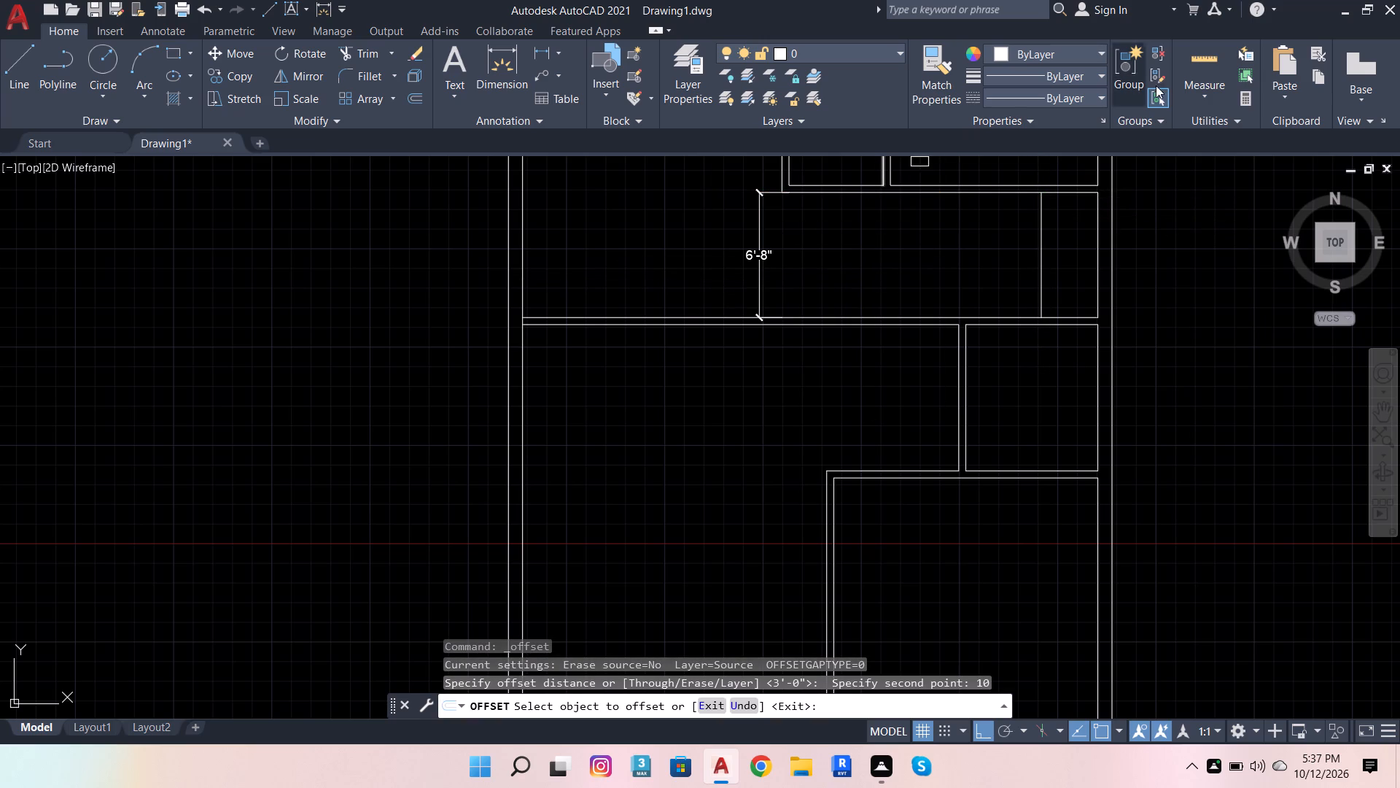
{"action": "left_click", "coordinate": [1048, 249]}
{"action": "left_click", "coordinate": [983, 260]}
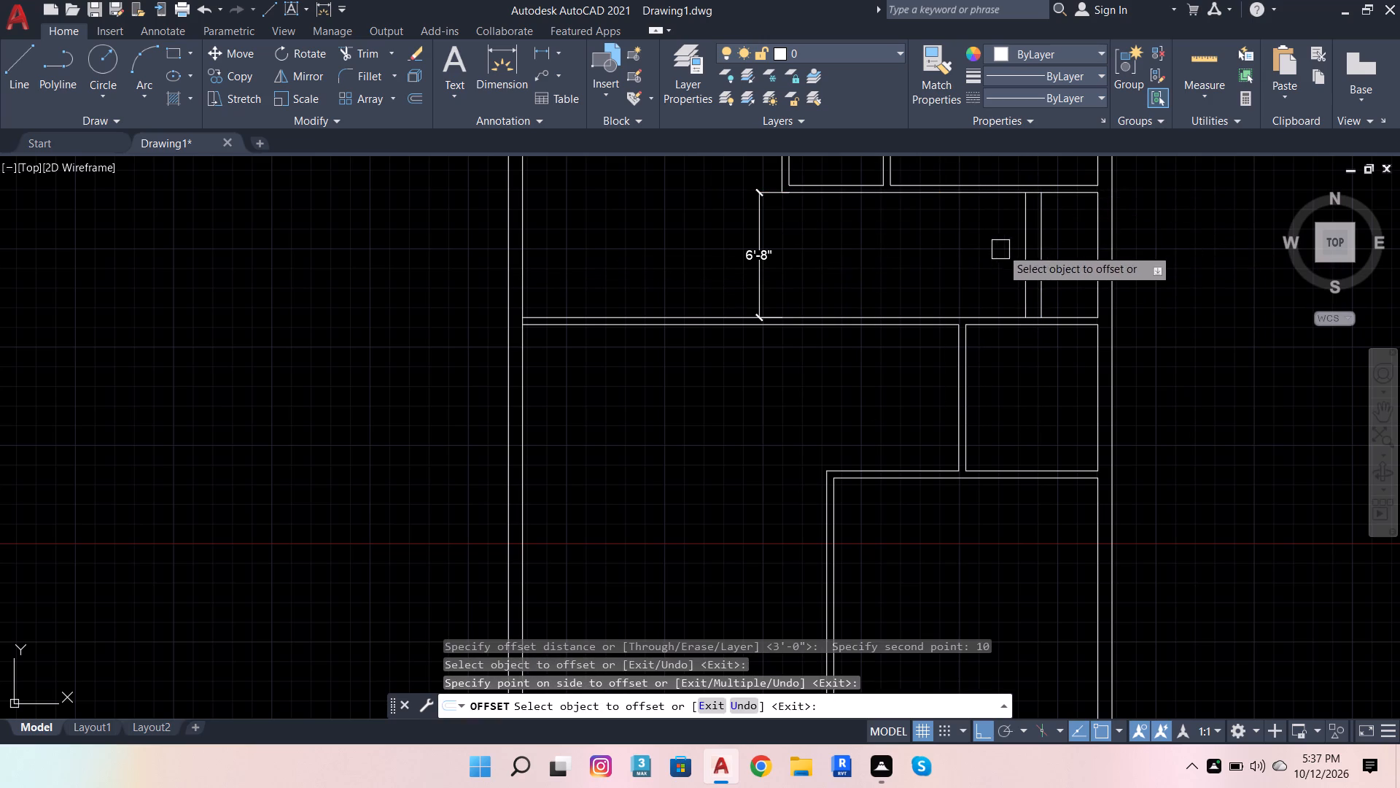
{"action": "left_click", "coordinate": [1017, 241]}
{"action": "left_click", "coordinate": [960, 254]}
{"action": "left_click", "coordinate": [1004, 234]}
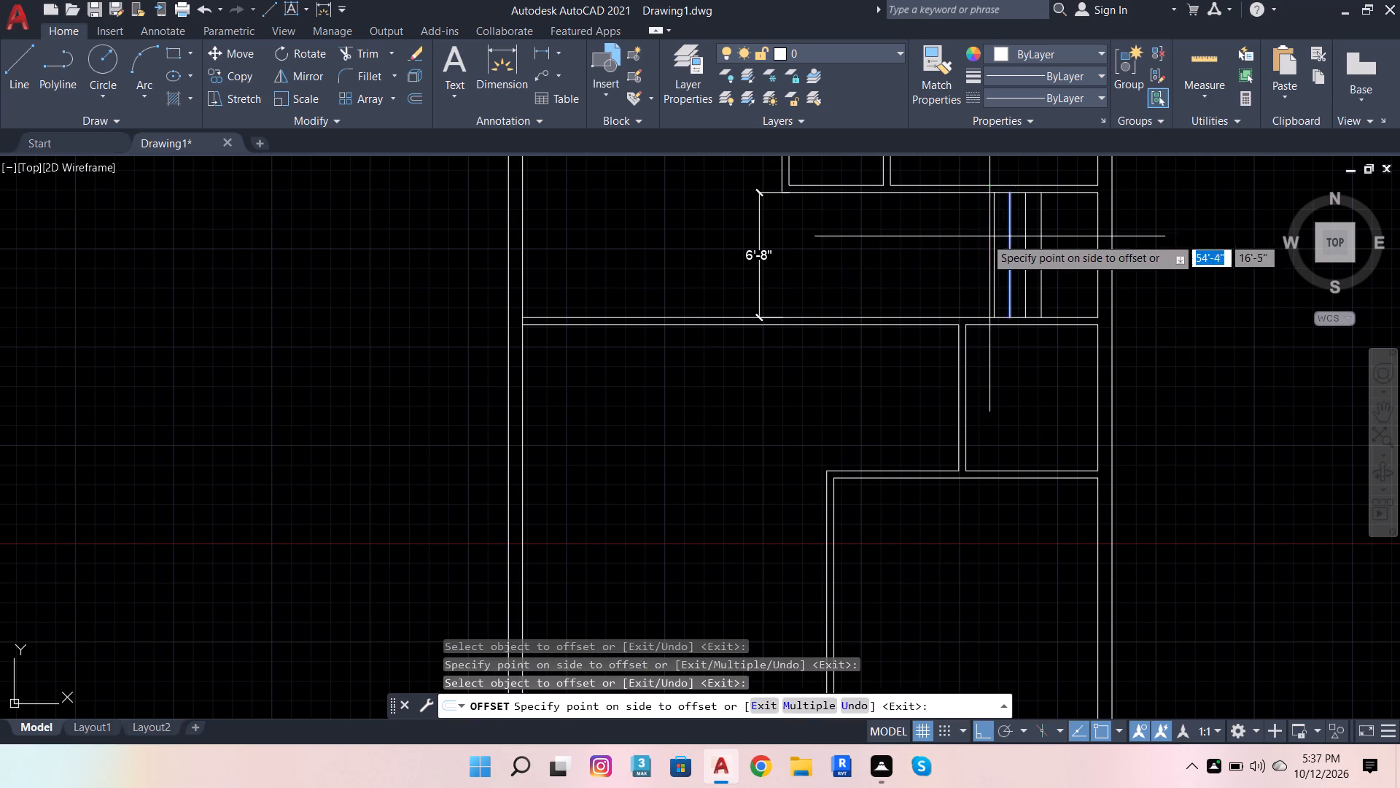
{"action": "left_click", "coordinate": [975, 239]}
{"action": "left_click", "coordinate": [997, 234]}
{"action": "left_click", "coordinate": [902, 244]}
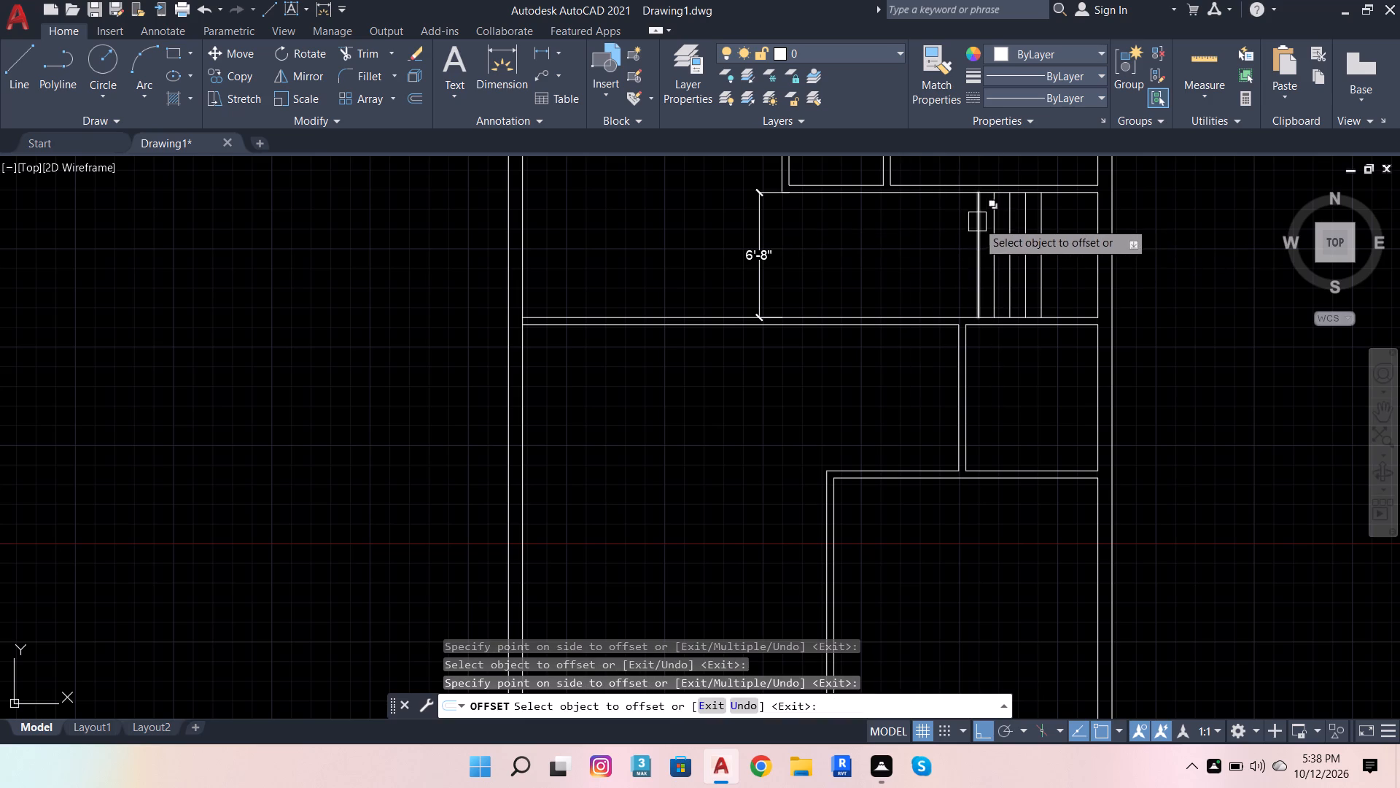
{"action": "left_click", "coordinate": [976, 223]}
{"action": "left_click", "coordinate": [929, 229]}
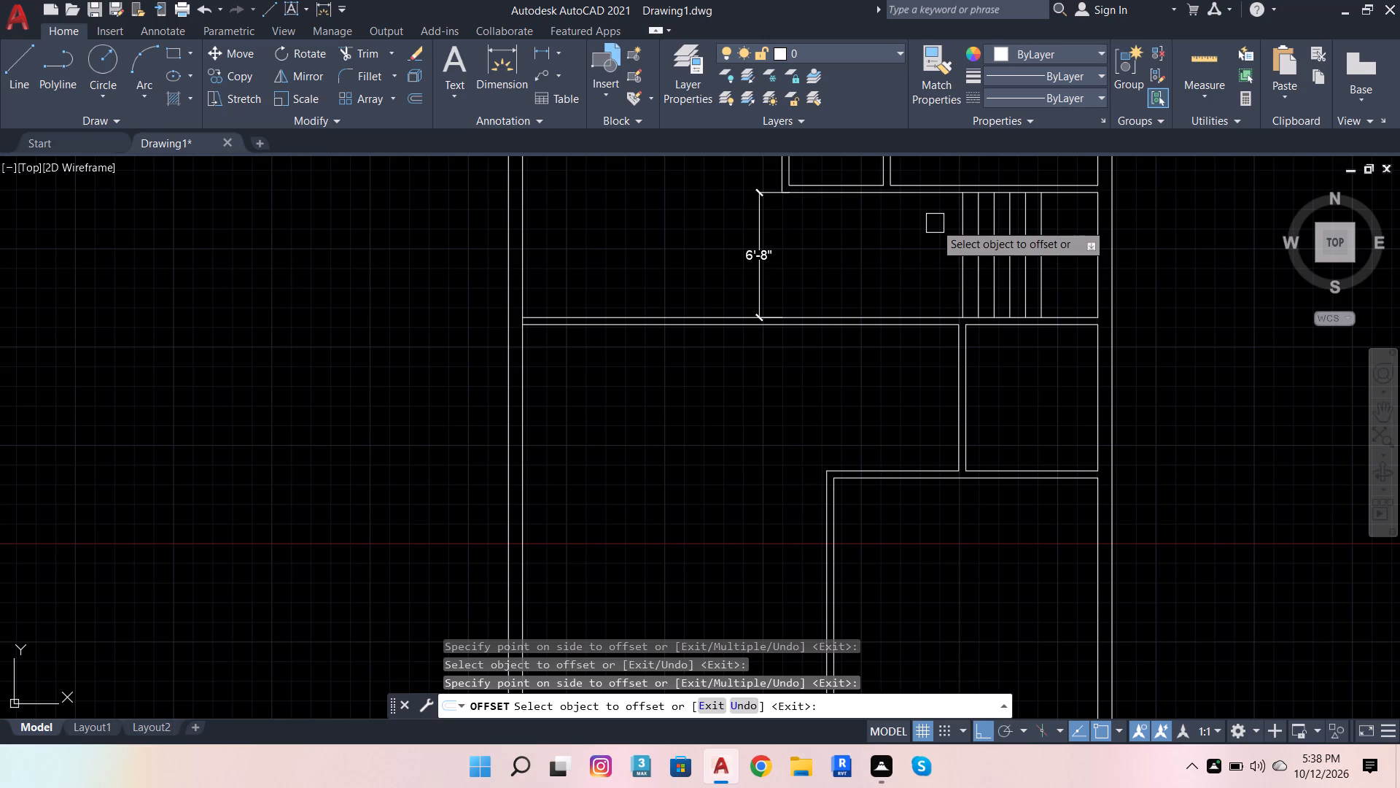
Add four more tread lines to the west at the same 10" offset, each from the previous one.
{"action": "left_click", "coordinate": [954, 260]}
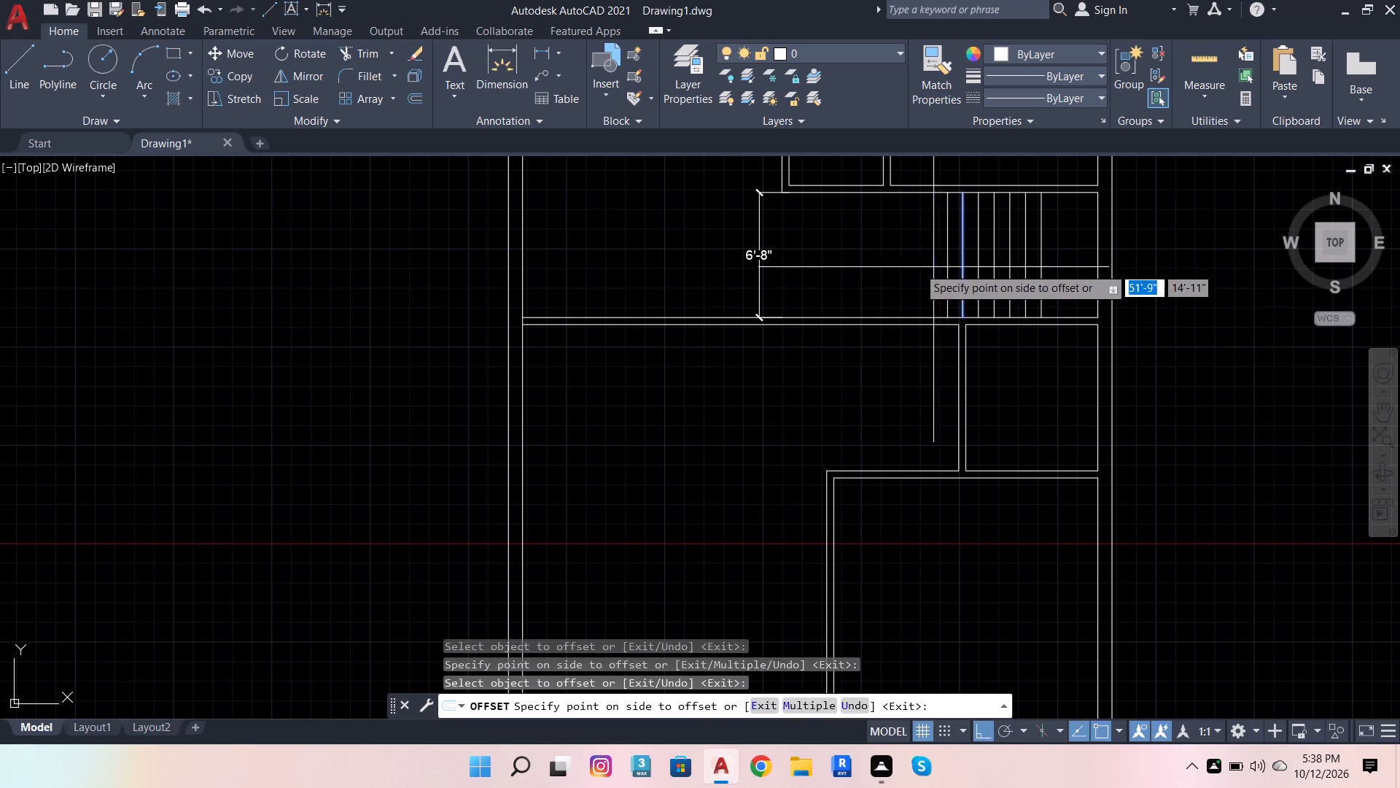
{"action": "left_click", "coordinate": [906, 271]}
{"action": "left_click", "coordinate": [938, 262]}
{"action": "left_click", "coordinate": [915, 267]}
{"action": "left_click", "coordinate": [928, 262]}
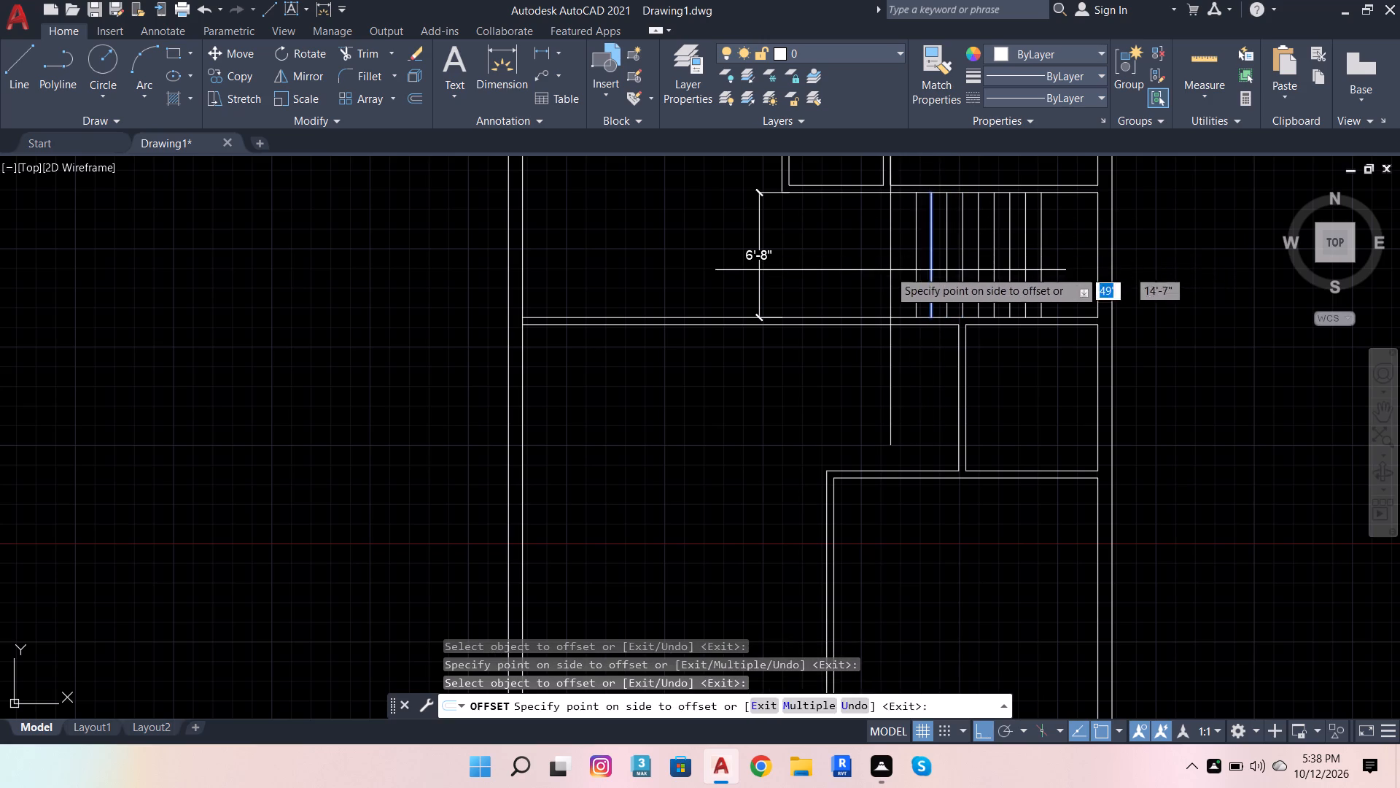
{"action": "left_click", "coordinate": [887, 271]}
{"action": "left_click", "coordinate": [910, 256]}
{"action": "left_click", "coordinate": [888, 258]}
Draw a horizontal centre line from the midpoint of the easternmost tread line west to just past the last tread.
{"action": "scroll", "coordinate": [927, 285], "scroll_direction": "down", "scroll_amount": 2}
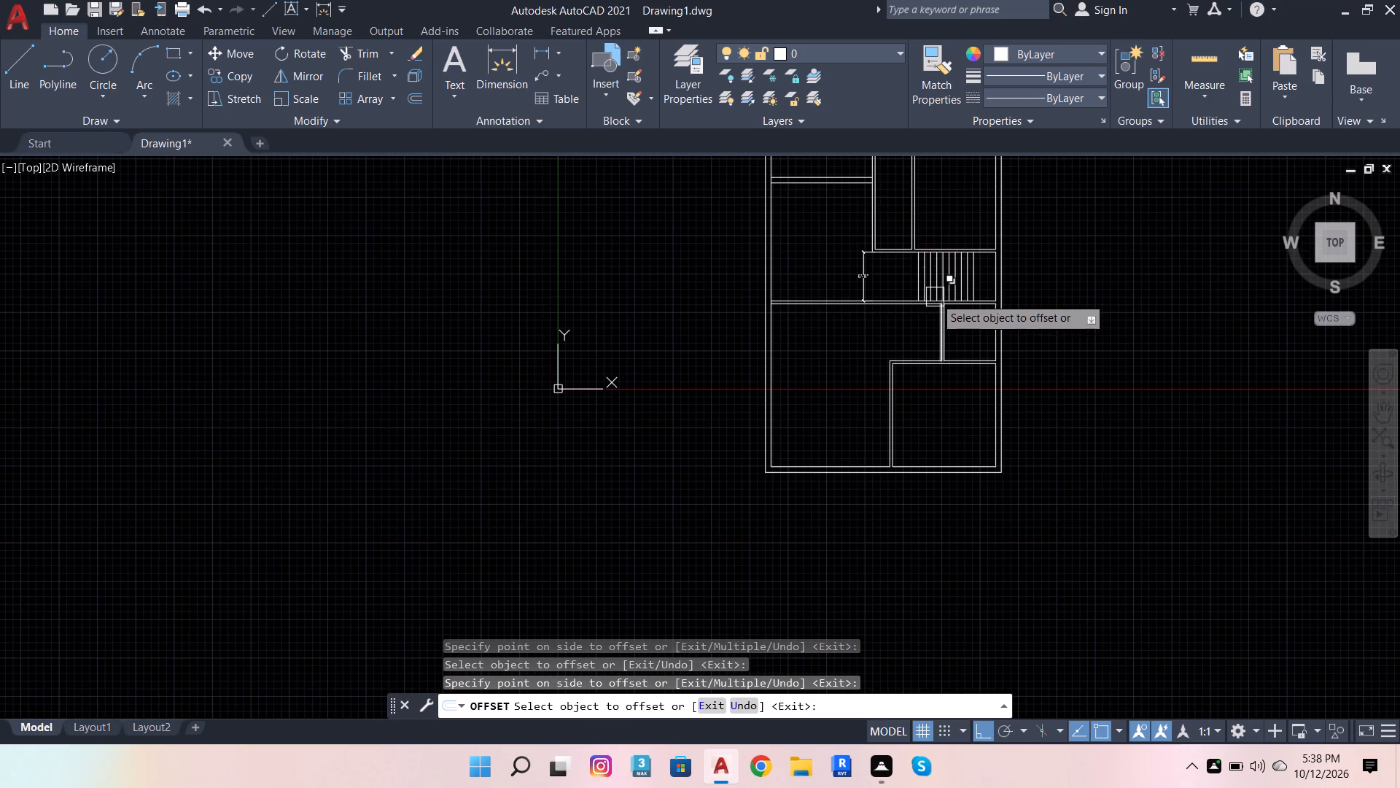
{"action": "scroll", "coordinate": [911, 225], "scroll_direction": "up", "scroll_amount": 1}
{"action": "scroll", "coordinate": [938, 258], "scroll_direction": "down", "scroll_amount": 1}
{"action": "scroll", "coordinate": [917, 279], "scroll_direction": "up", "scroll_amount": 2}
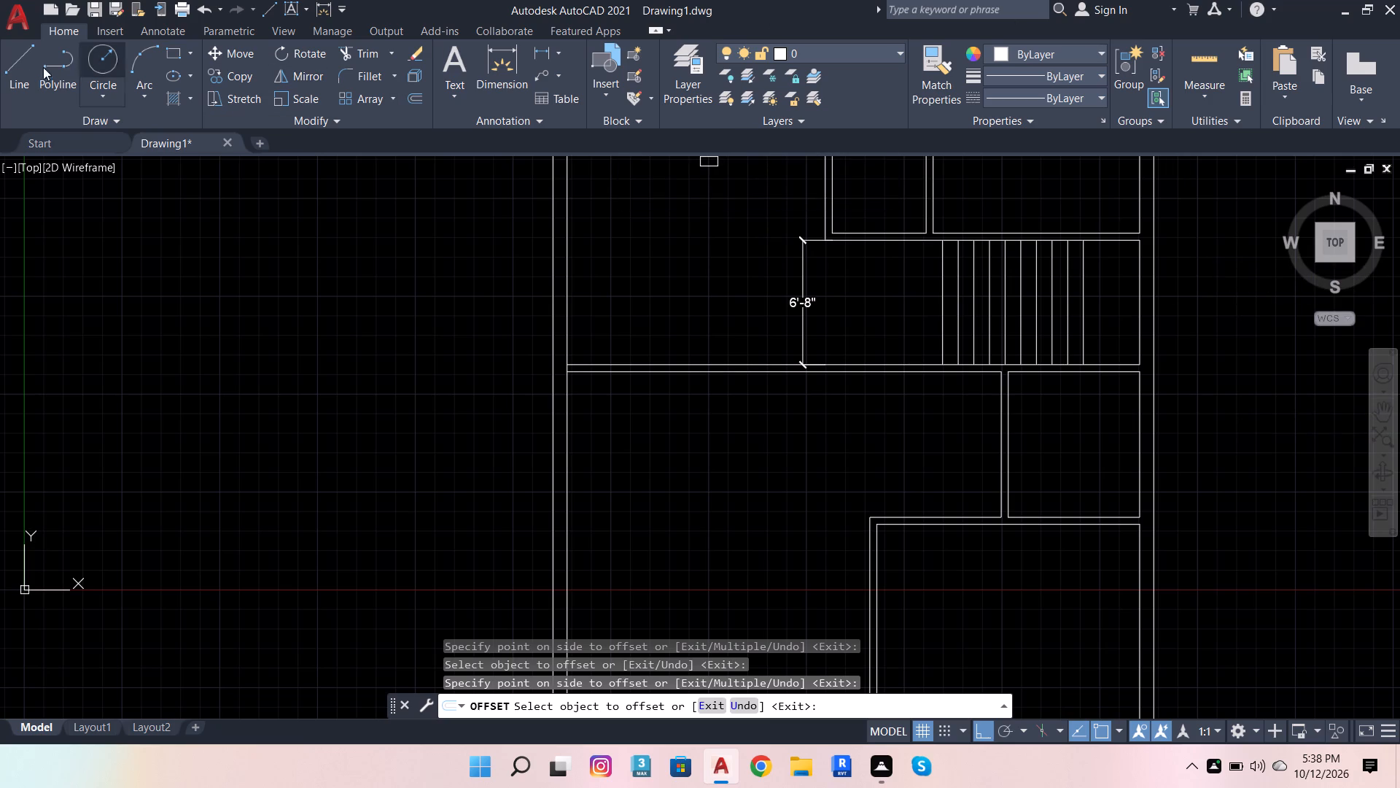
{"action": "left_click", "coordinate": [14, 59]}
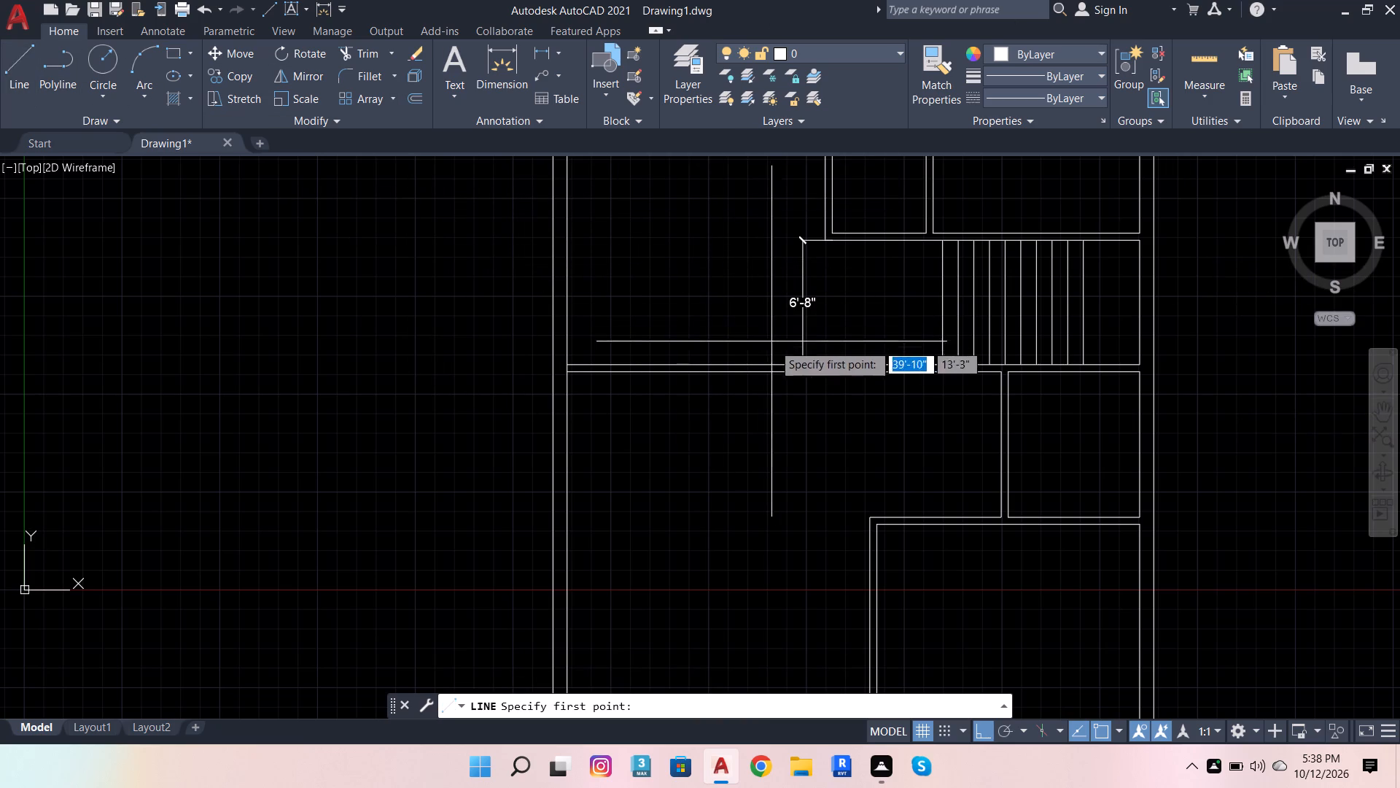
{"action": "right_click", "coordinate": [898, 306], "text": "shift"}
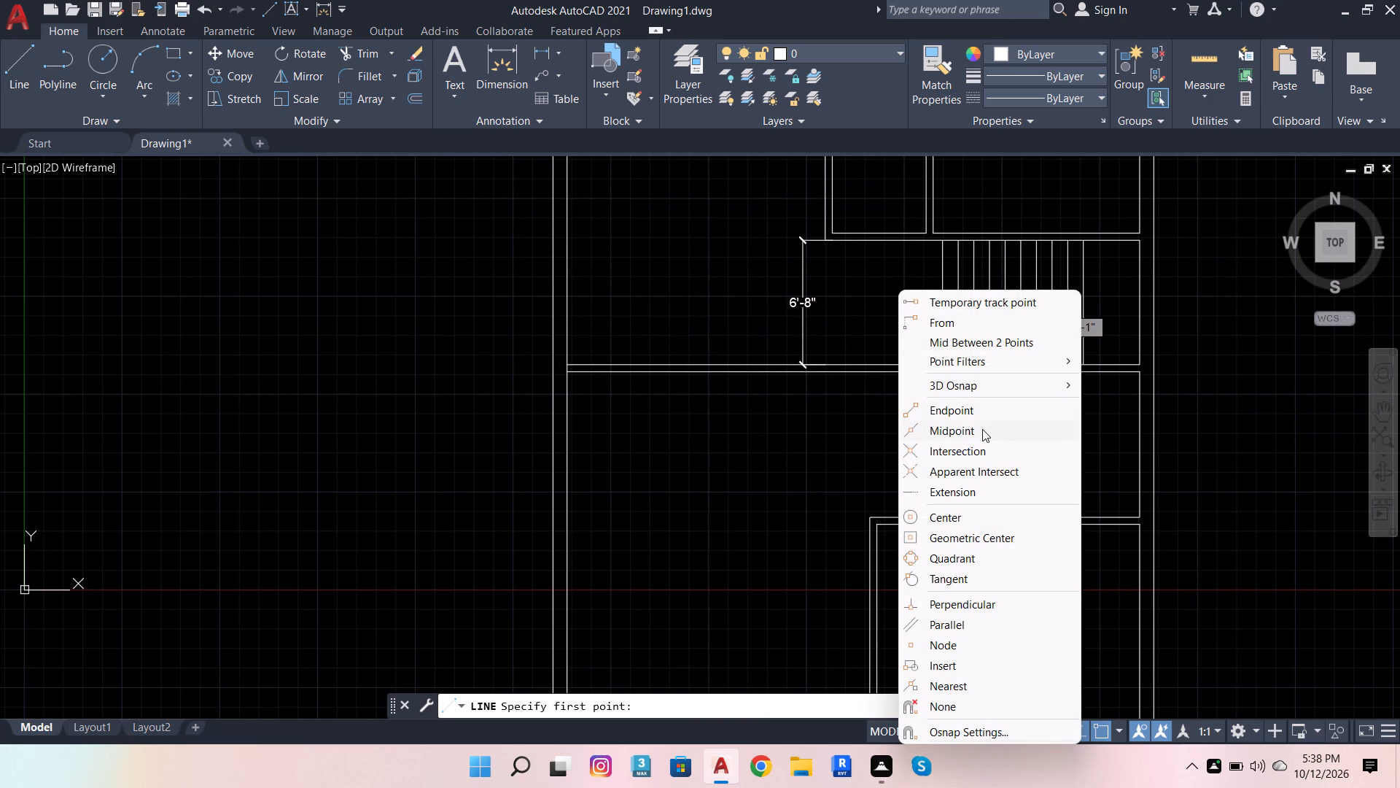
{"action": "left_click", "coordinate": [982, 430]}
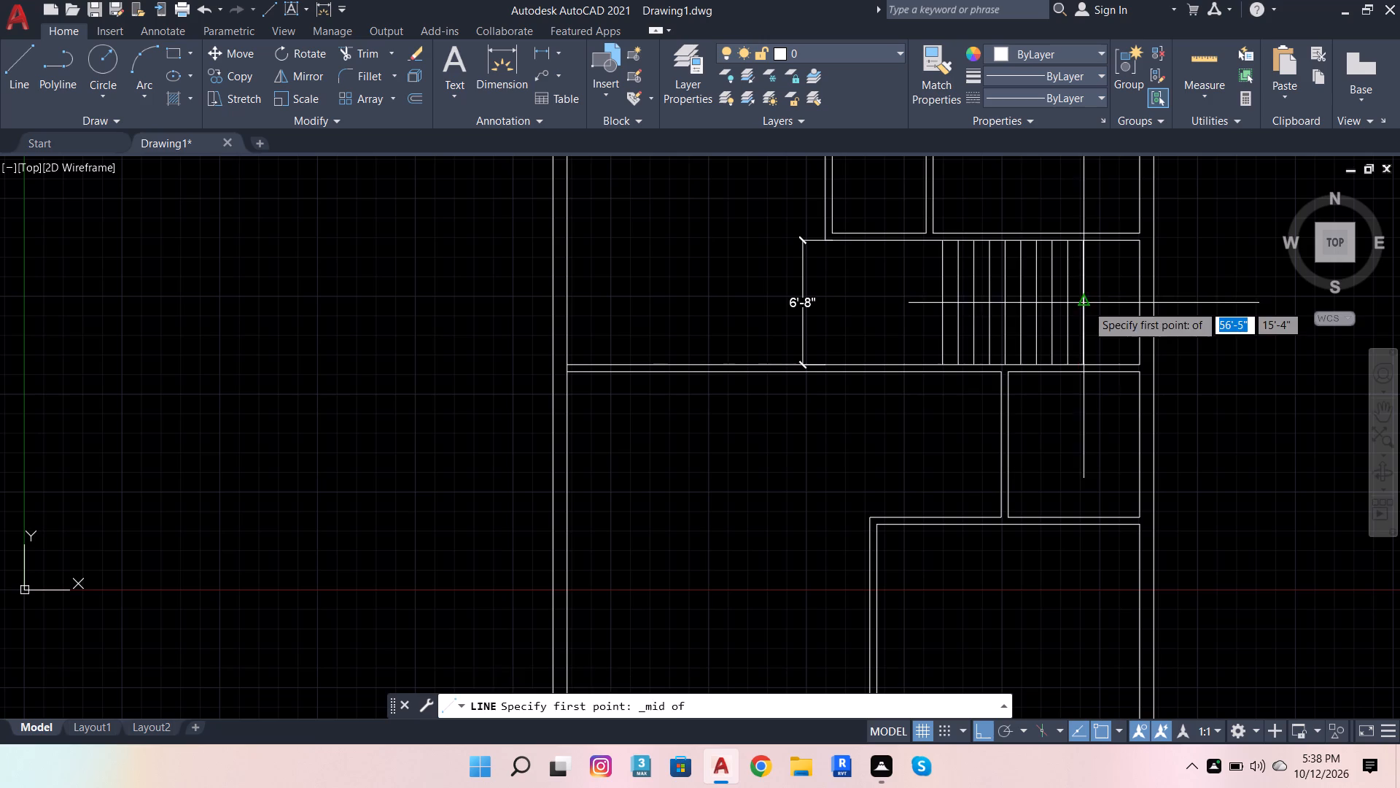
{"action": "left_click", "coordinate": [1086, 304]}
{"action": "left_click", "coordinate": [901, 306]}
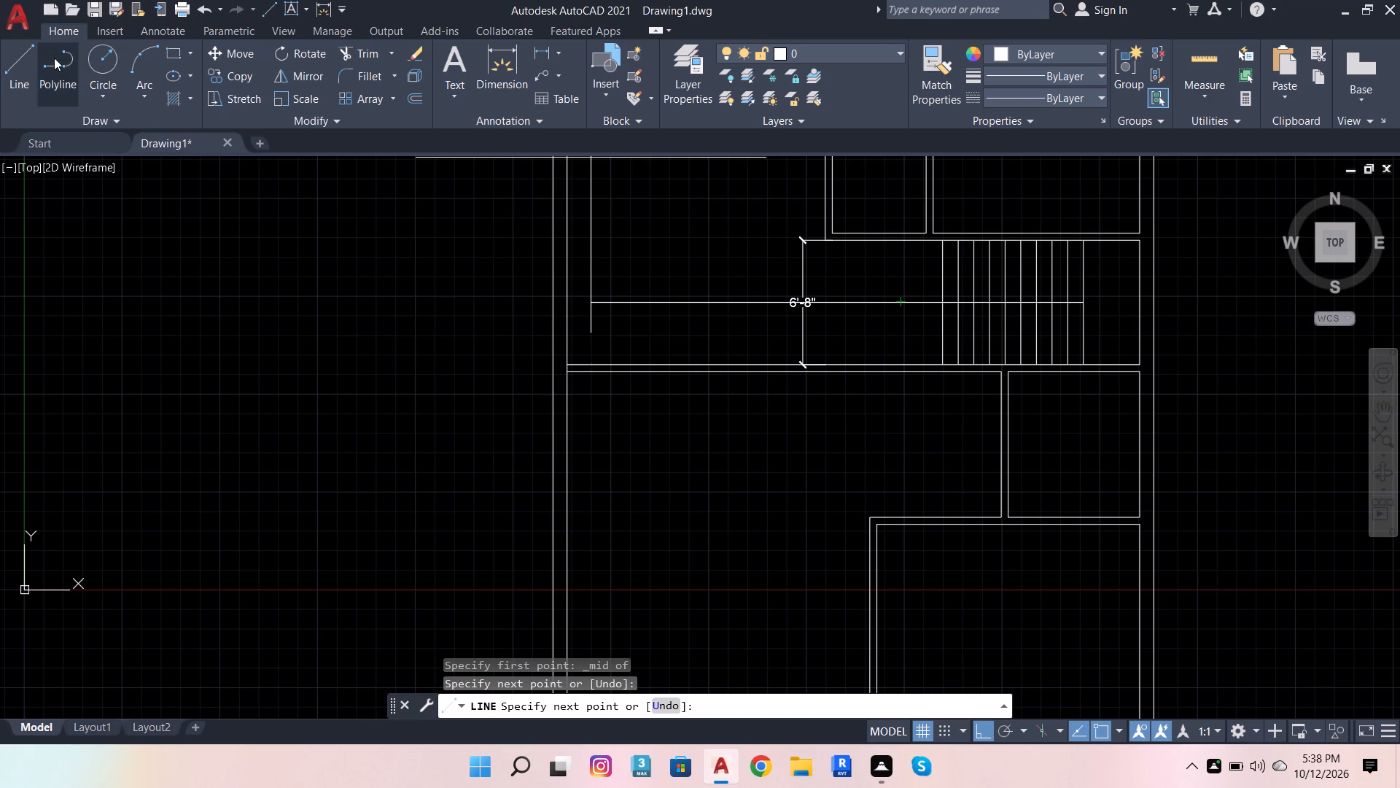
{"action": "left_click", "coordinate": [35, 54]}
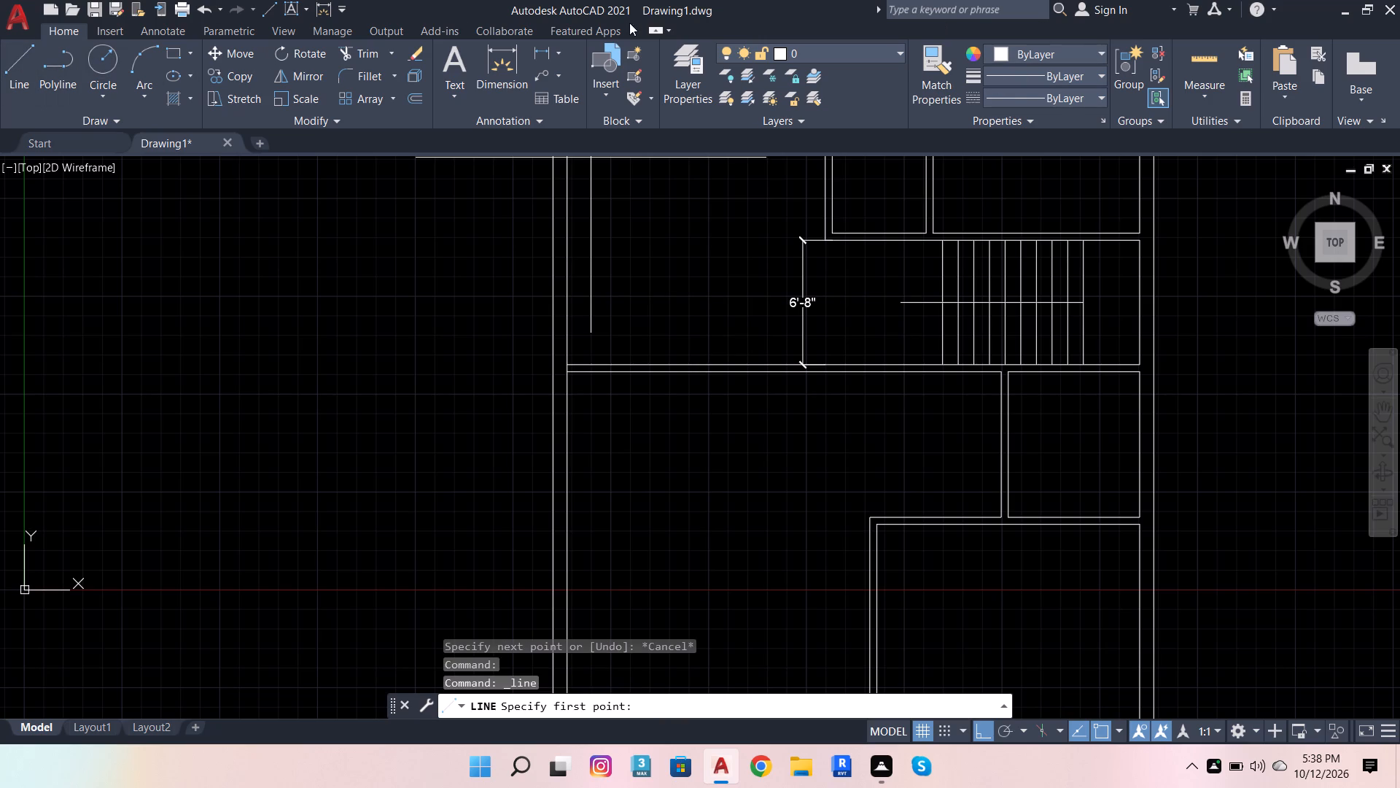
Offset the partition faces above and below the stair bay 3' inward to define the two flight widths.
{"action": "left_click", "coordinate": [413, 96]}
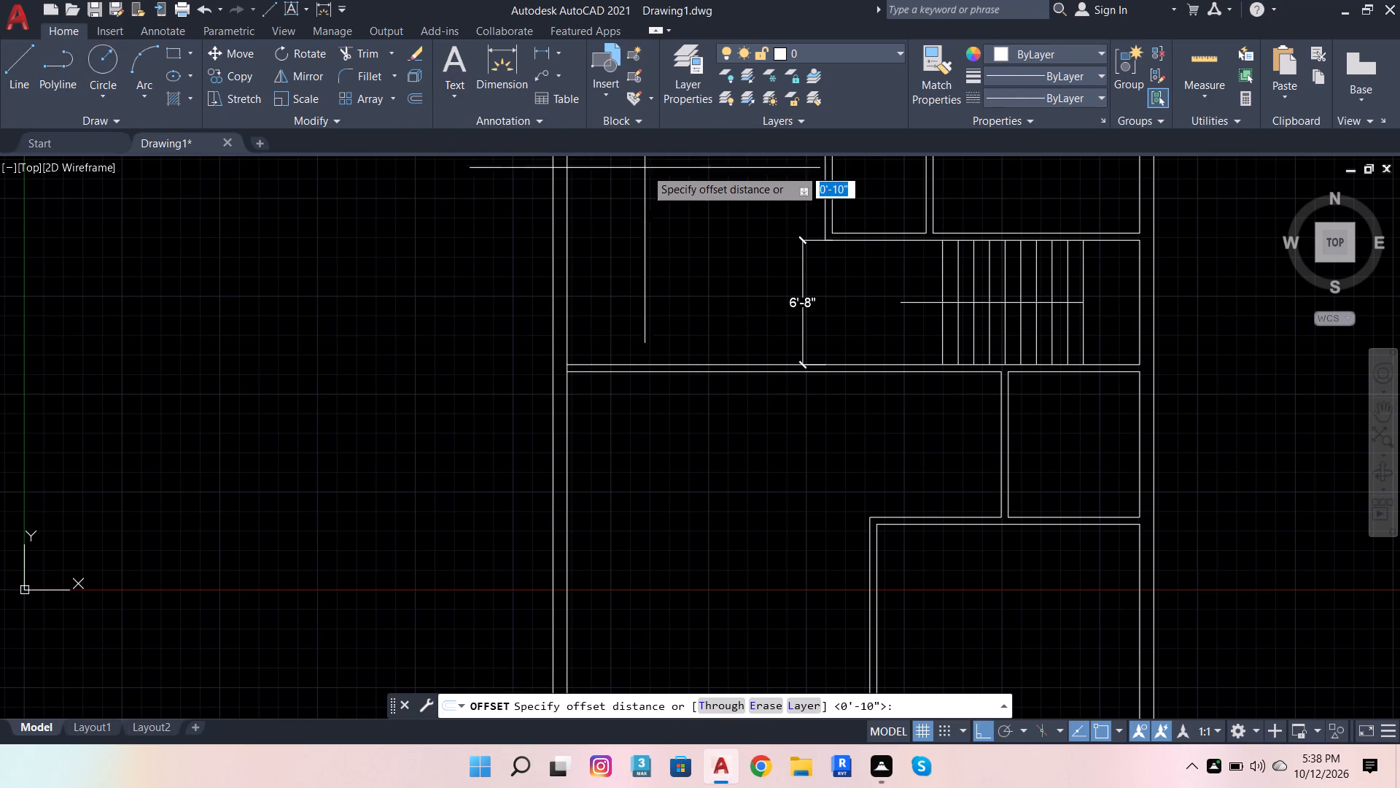
{"action": "left_click", "coordinate": [822, 244]}
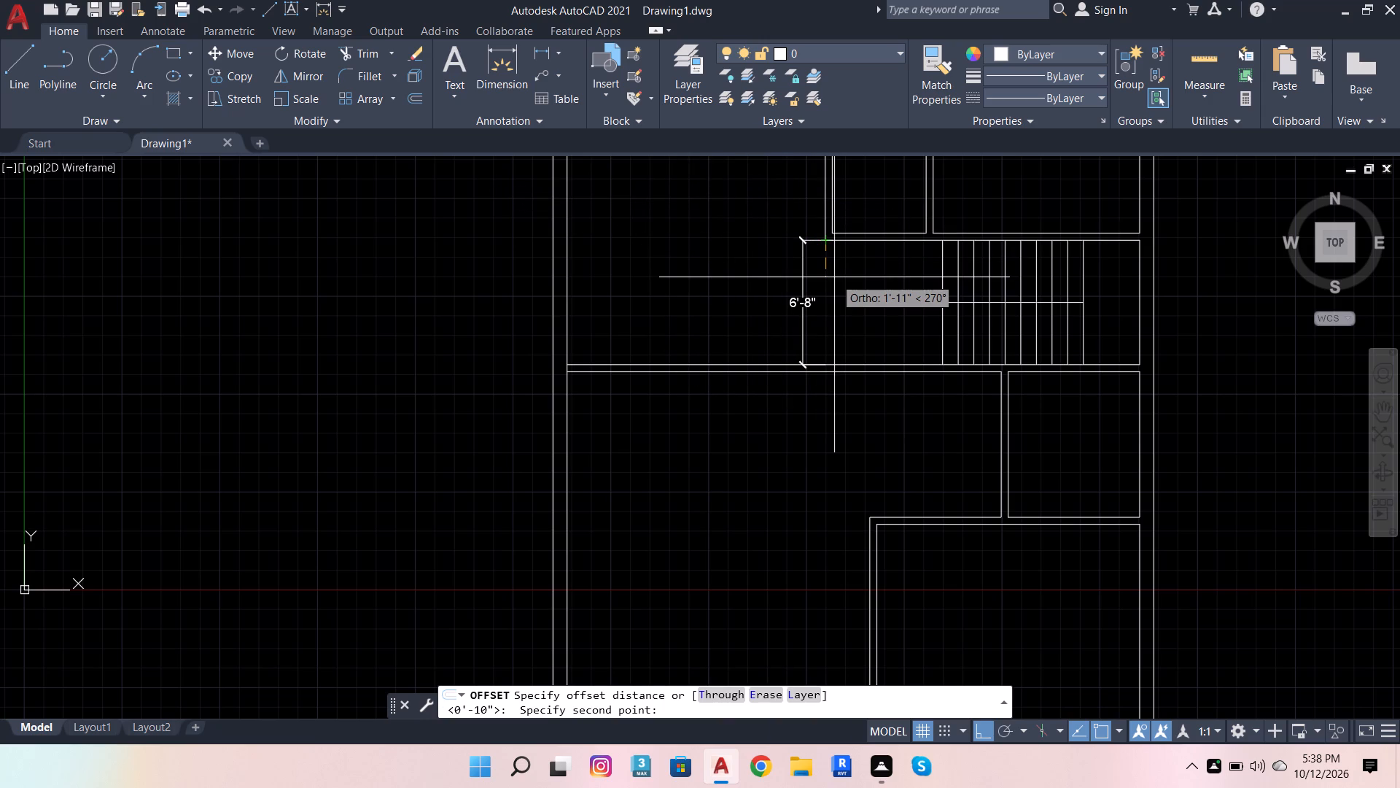
{"action": "type", "text": "3'"}
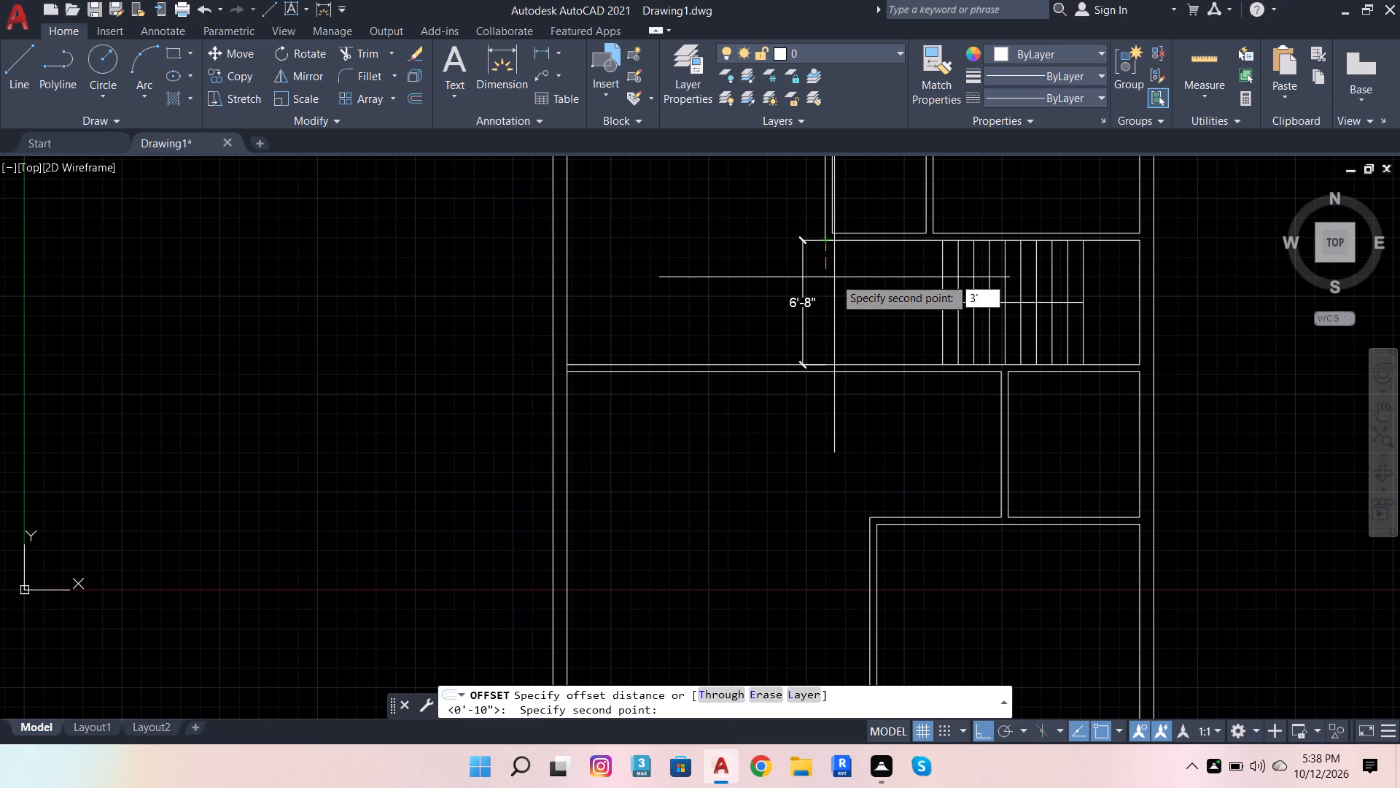
{"action": "key", "text": "Return"}
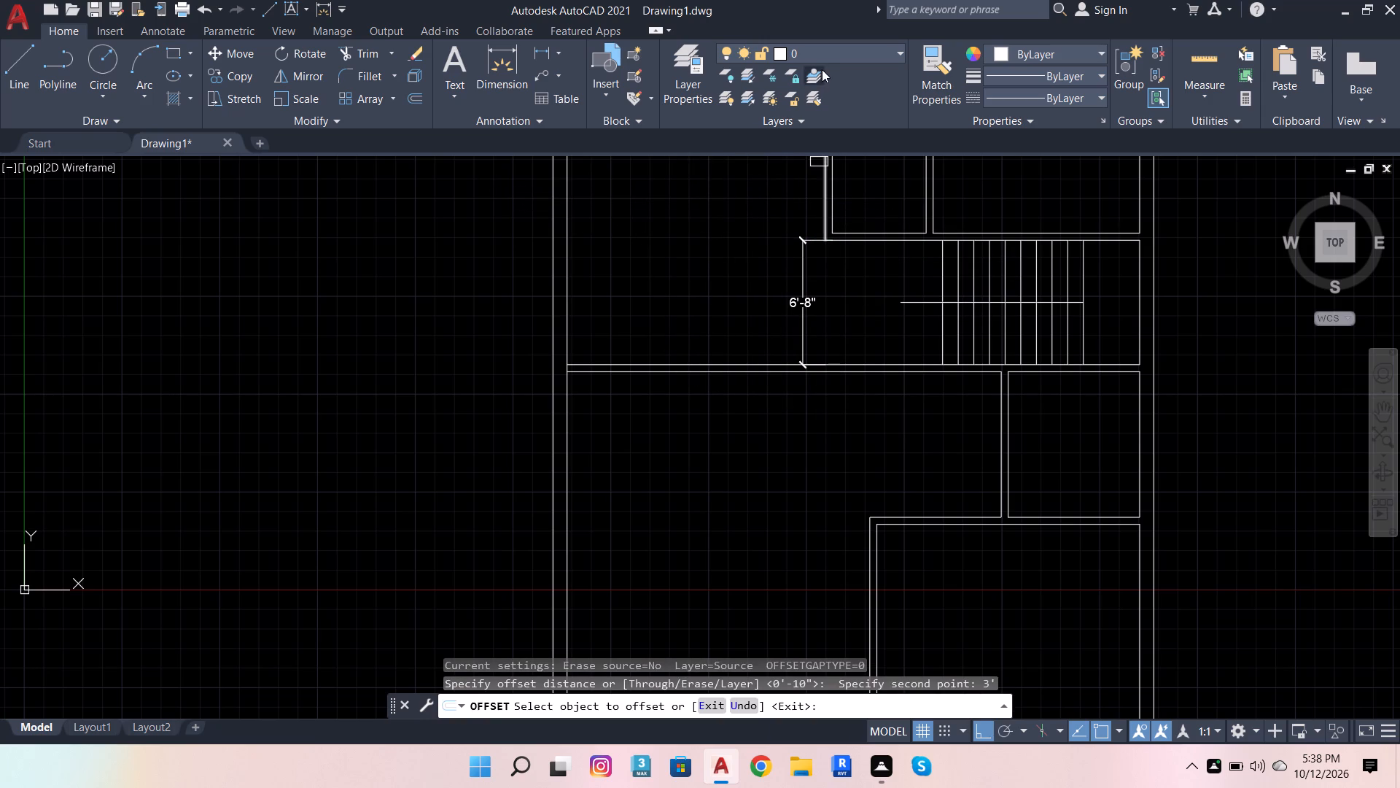
{"action": "left_click", "coordinate": [916, 247]}
{"action": "left_click", "coordinate": [901, 280]}
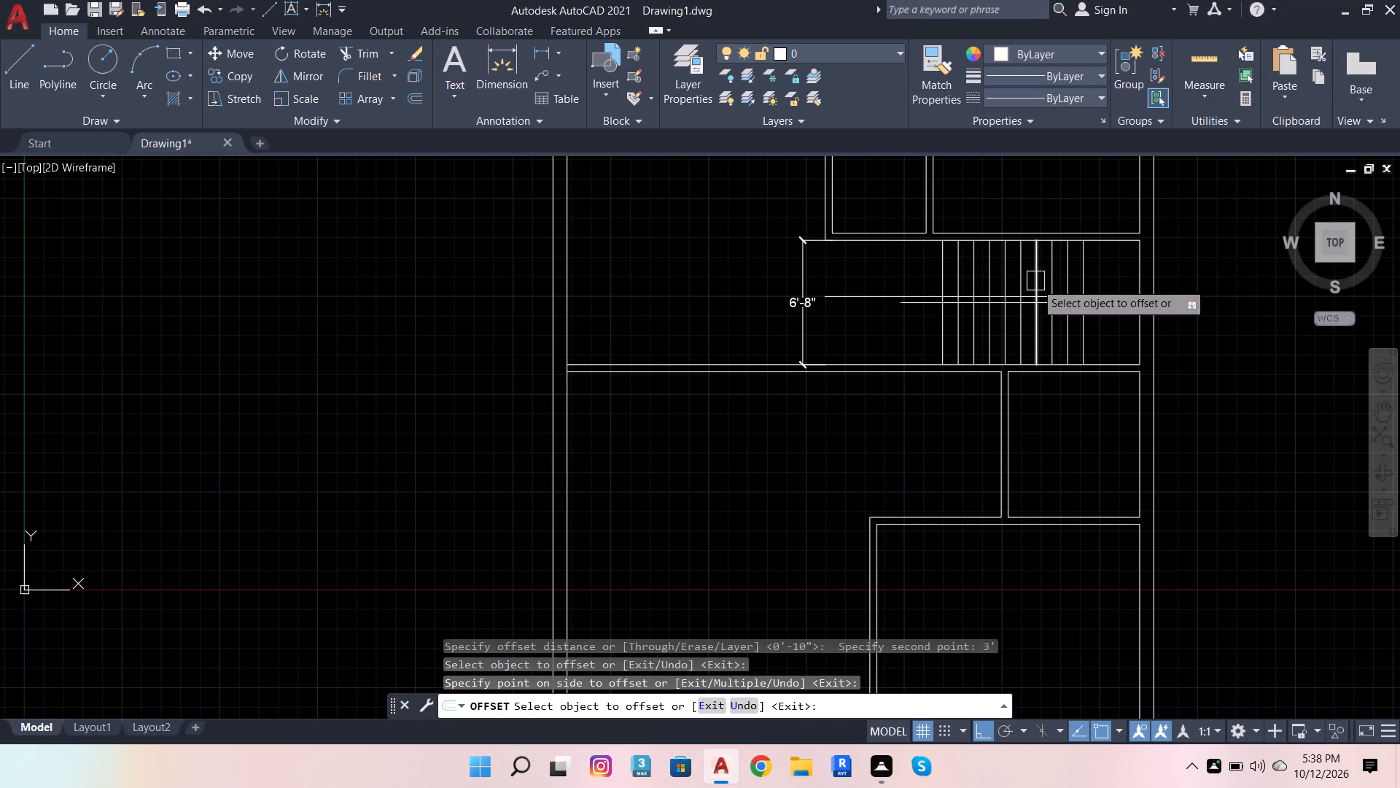
{"action": "scroll", "coordinate": [927, 365], "scroll_direction": "up", "scroll_amount": 2}
{"action": "left_click", "coordinate": [923, 364]}
{"action": "left_click", "coordinate": [870, 303]}
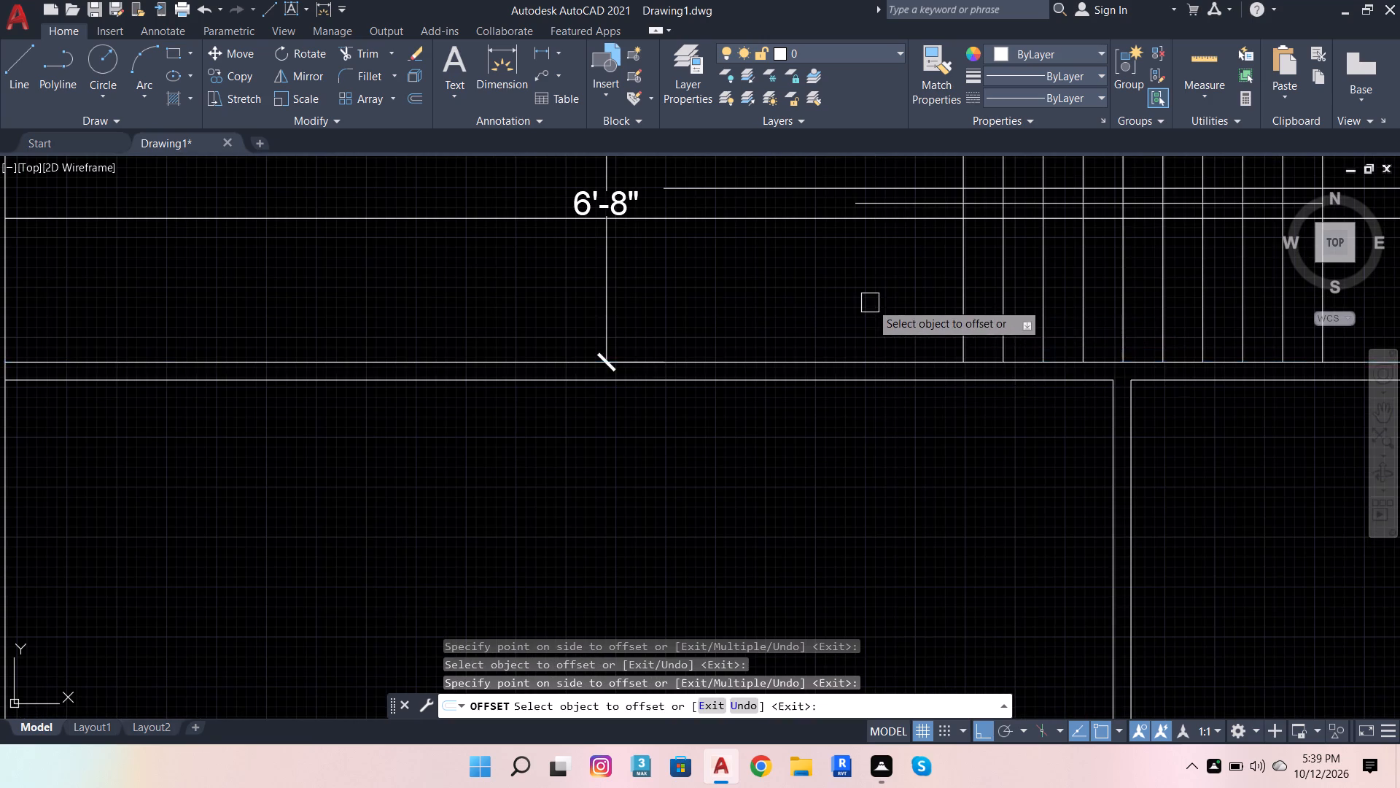
Trim the parts of the horizontal stair lines that extend west beyond the last tread.
{"action": "scroll", "coordinate": [867, 334], "scroll_direction": "down", "scroll_amount": 2}
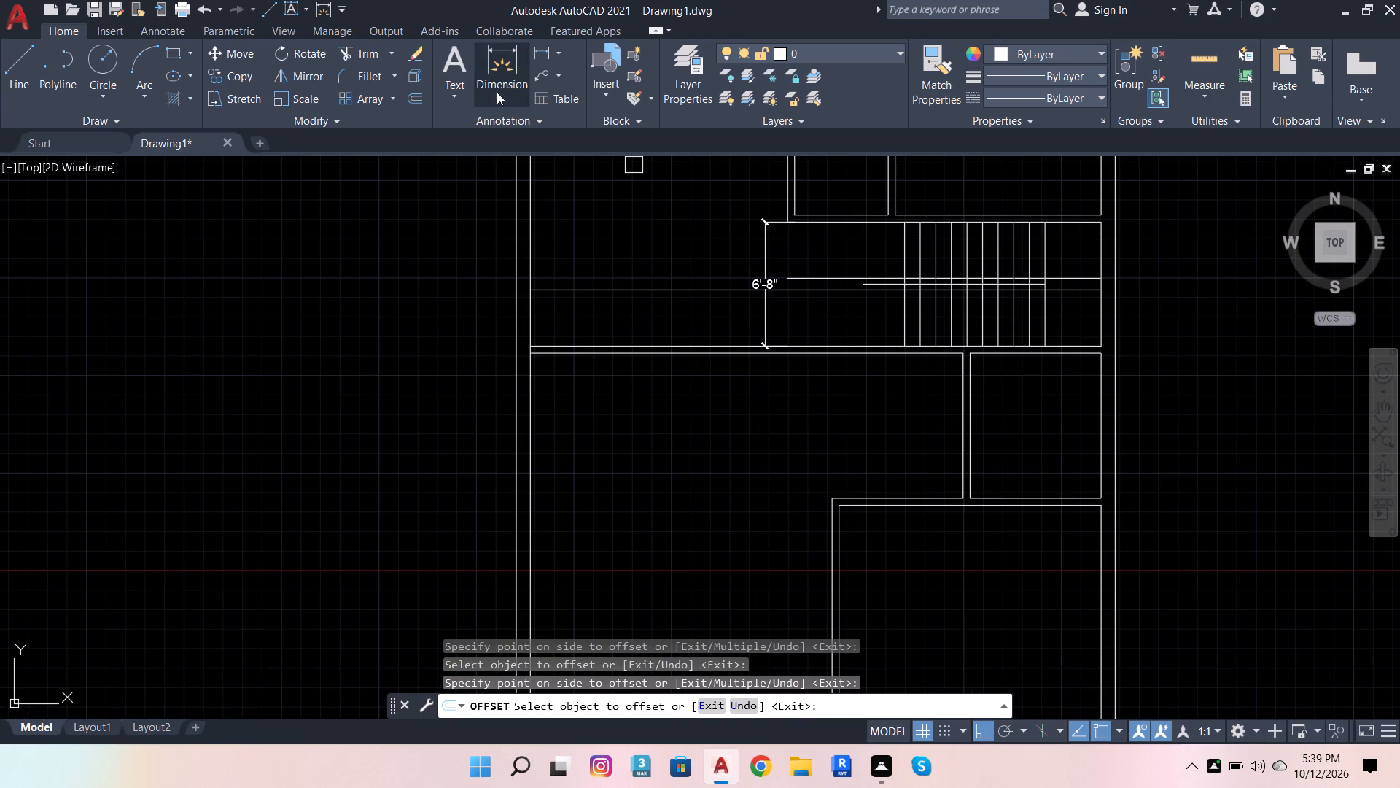
{"action": "left_click", "coordinate": [381, 55]}
{"action": "left_click", "coordinate": [643, 295]}
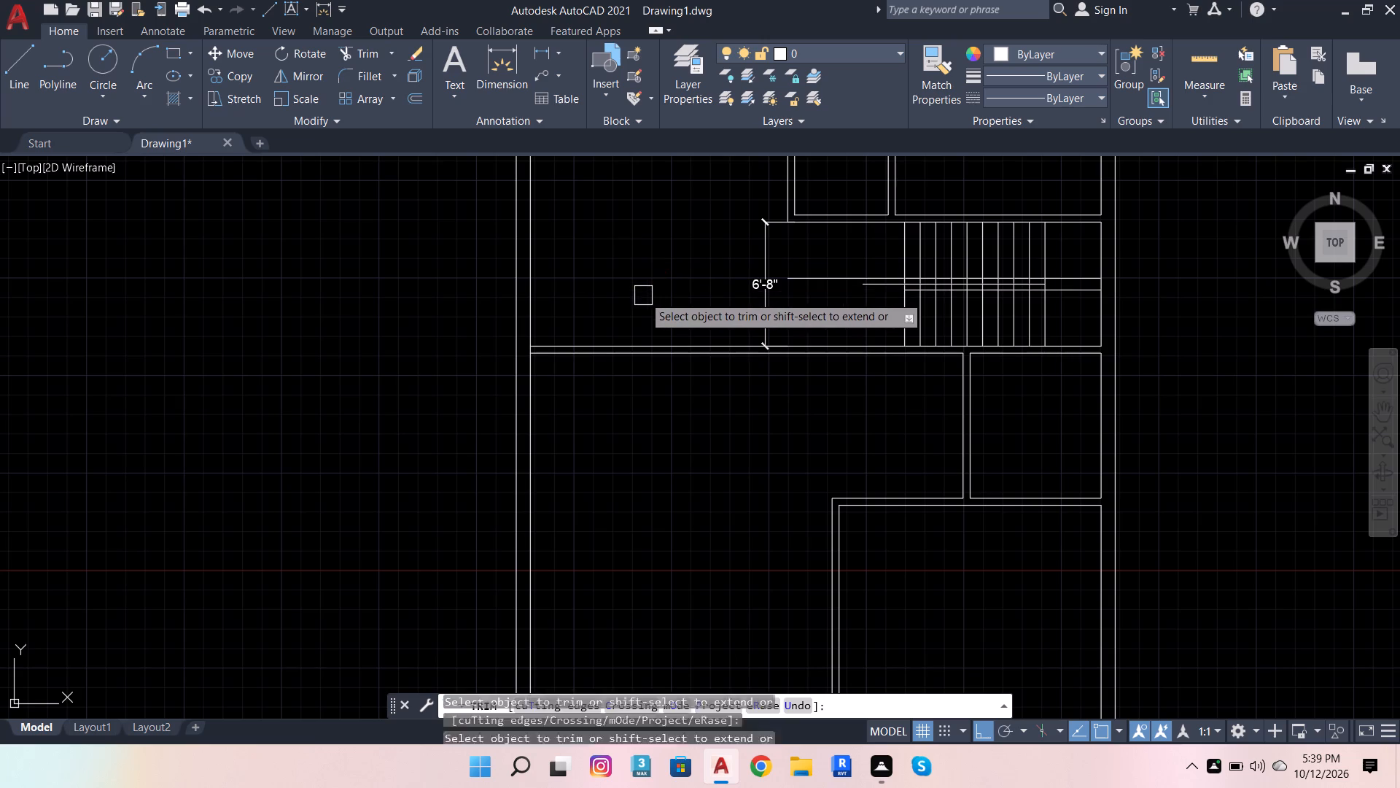
{"action": "scroll", "coordinate": [852, 304], "scroll_direction": "up", "scroll_amount": 1}
{"action": "left_click_drag", "start_coordinate": [869, 238], "coordinate": [881, 302]}
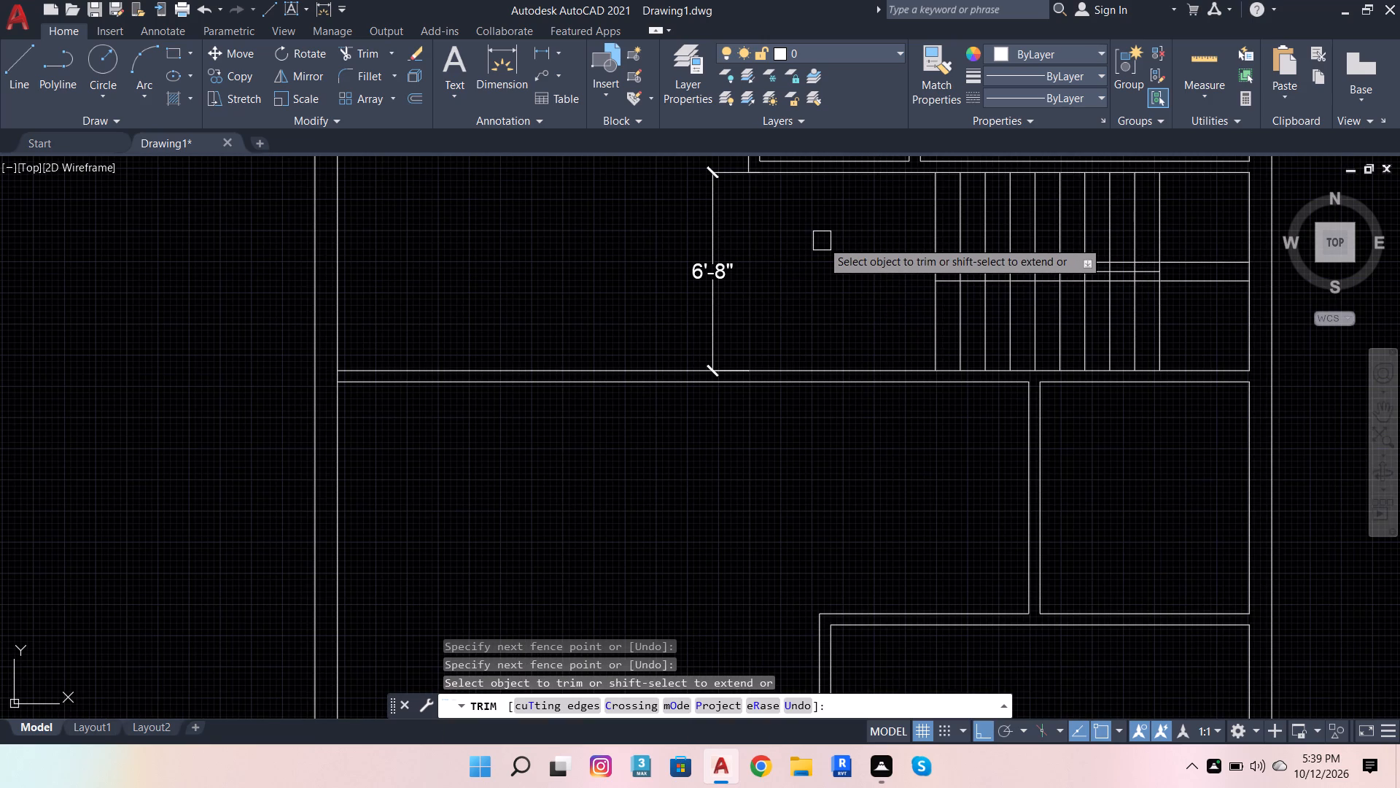
{"action": "key", "text": "Escape"}
{"action": "key", "text": "Escape"}
{"action": "key", "text": "Escape"}
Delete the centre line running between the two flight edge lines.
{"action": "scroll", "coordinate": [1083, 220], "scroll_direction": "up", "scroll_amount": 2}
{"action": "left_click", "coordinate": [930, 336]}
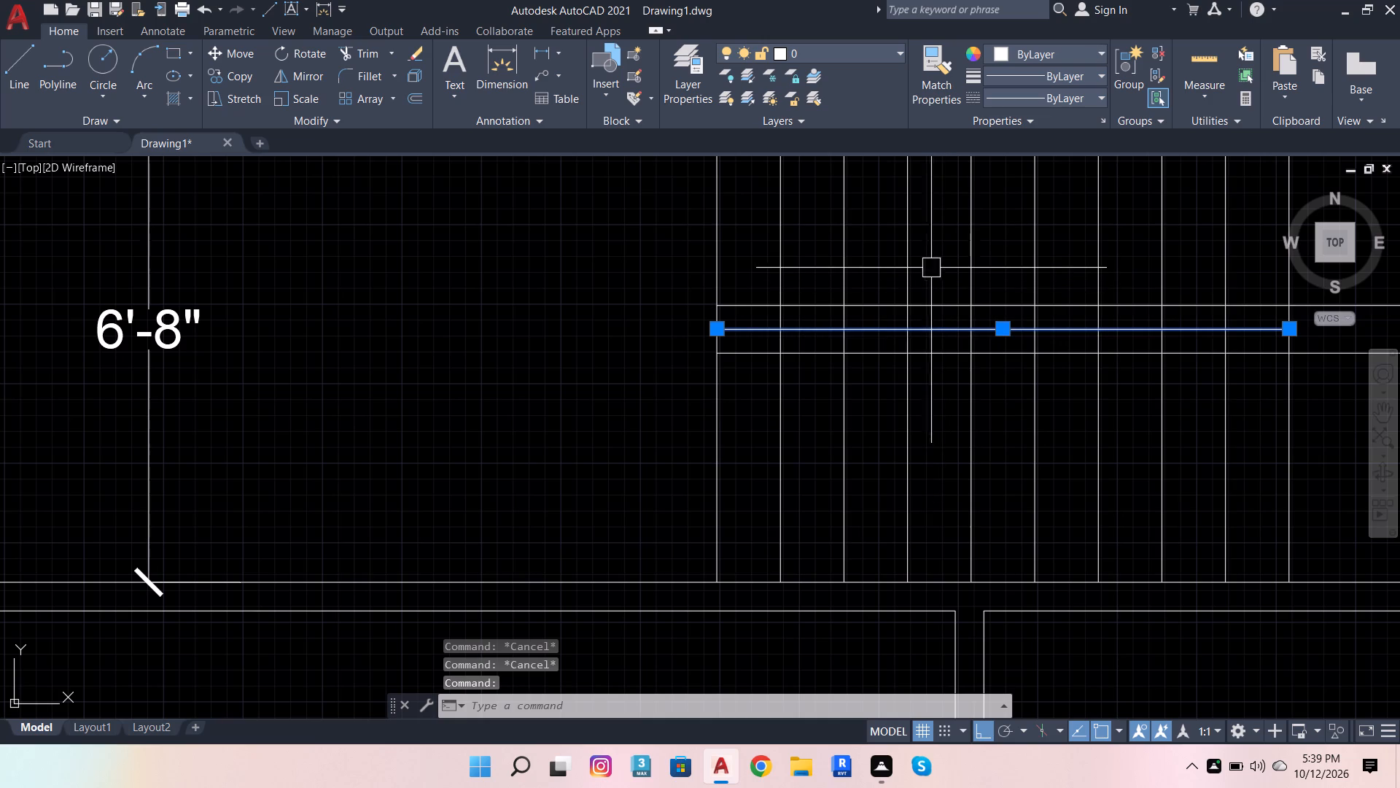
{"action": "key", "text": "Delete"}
Trim both flight edge lines across the landing, between the easternmost tread and the east wall, with a fence.
{"action": "scroll", "coordinate": [926, 272], "scroll_direction": "down", "scroll_amount": 1}
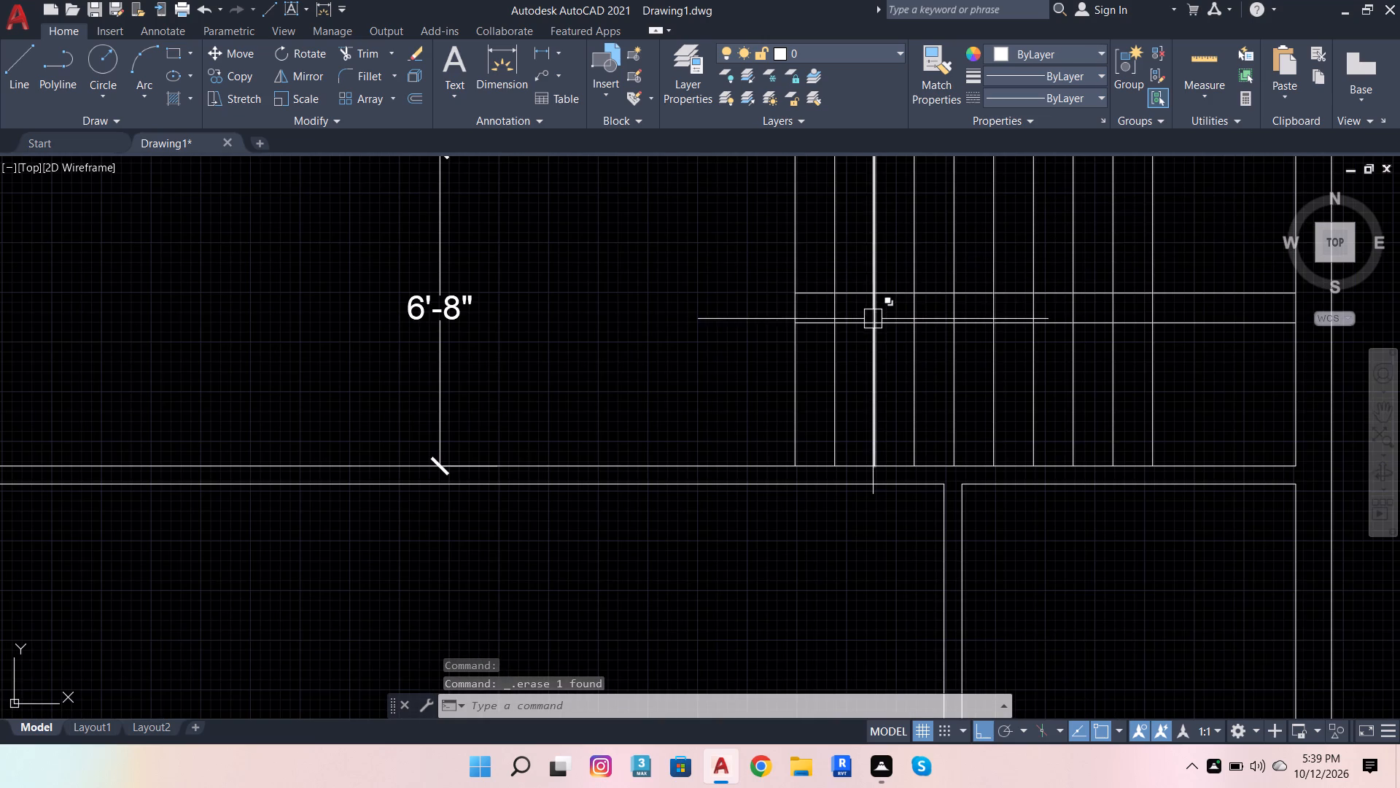
{"action": "left_click", "coordinate": [348, 54]}
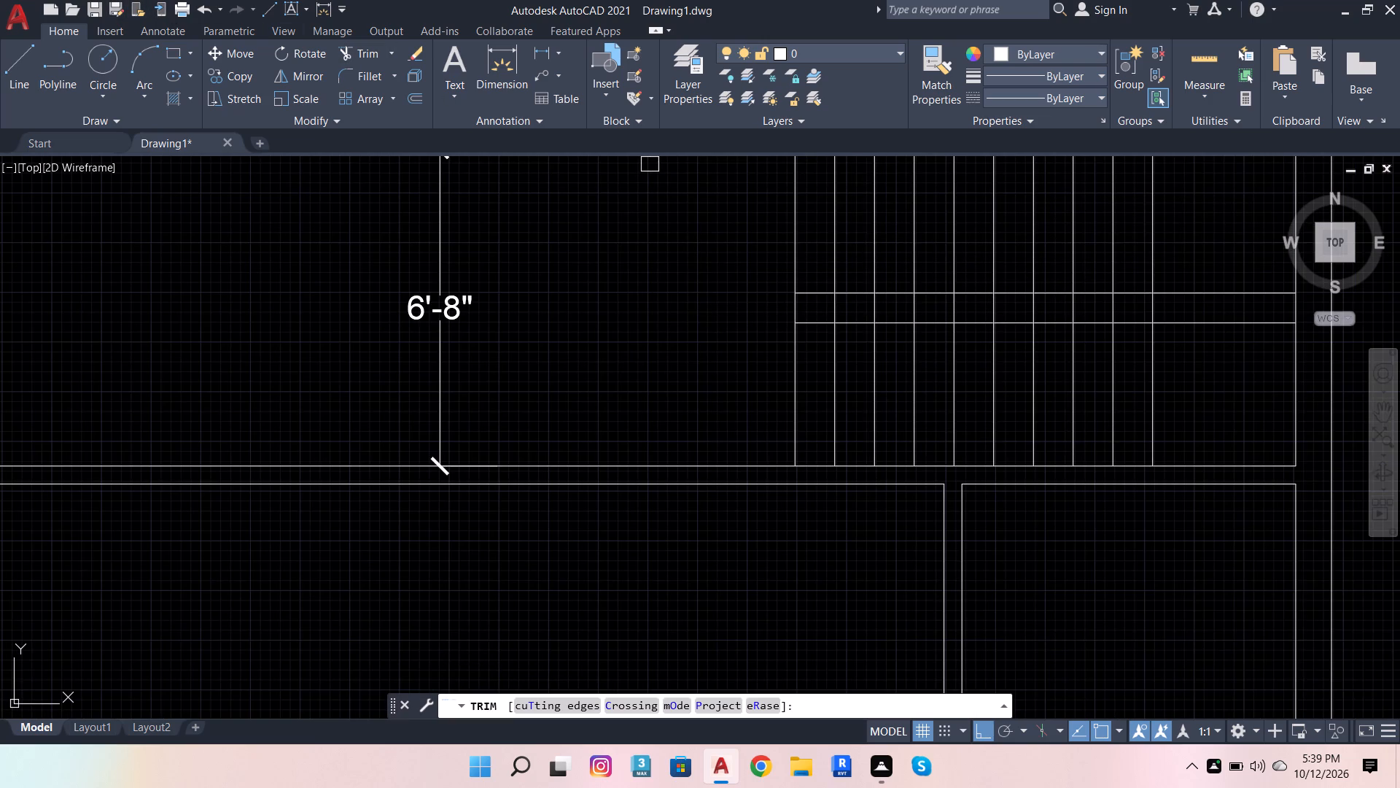
{"action": "left_click_drag", "start_coordinate": [1217, 273], "coordinate": [1210, 371]}
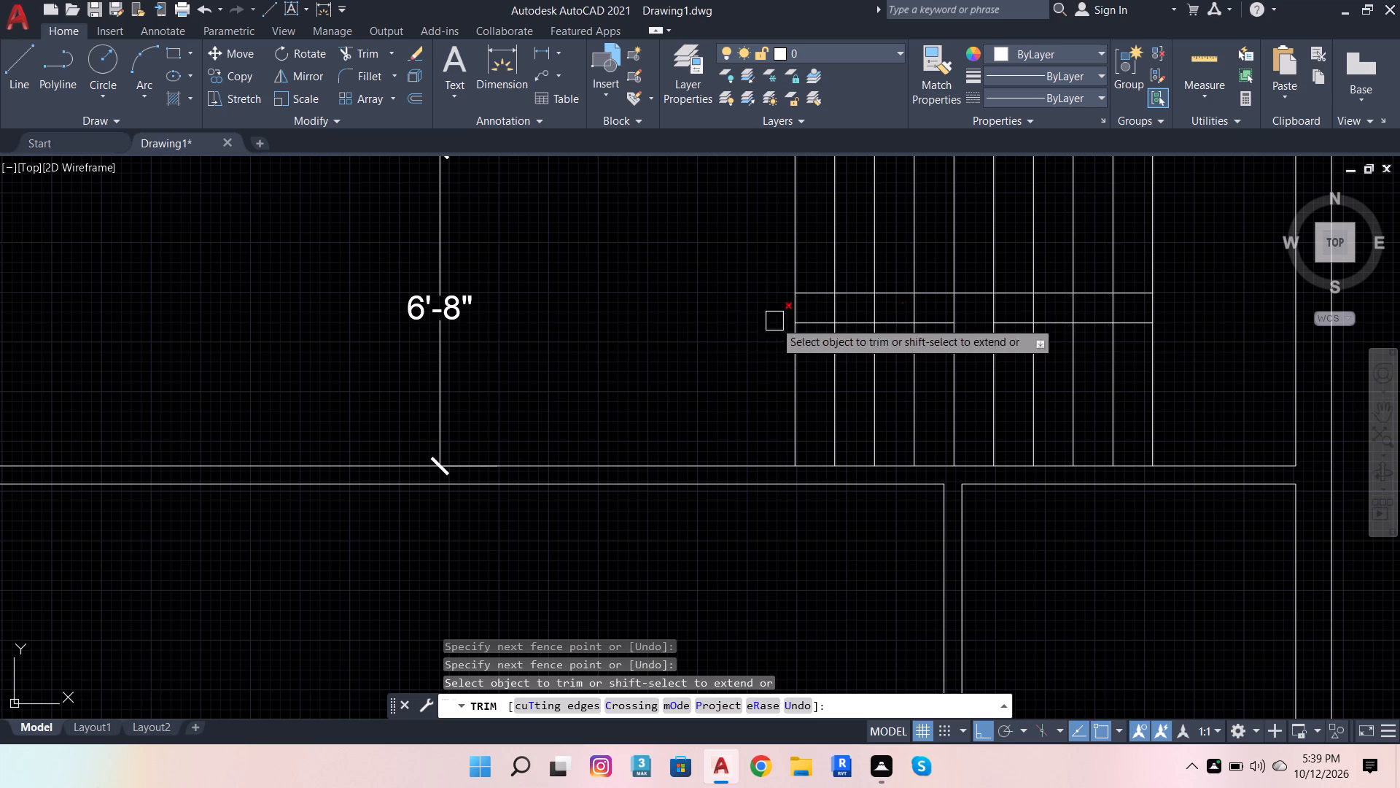
Trim the tread segments between the two flight edge lines with a fence to open the gap between flights.
{"action": "left_click", "coordinate": [715, 313]}
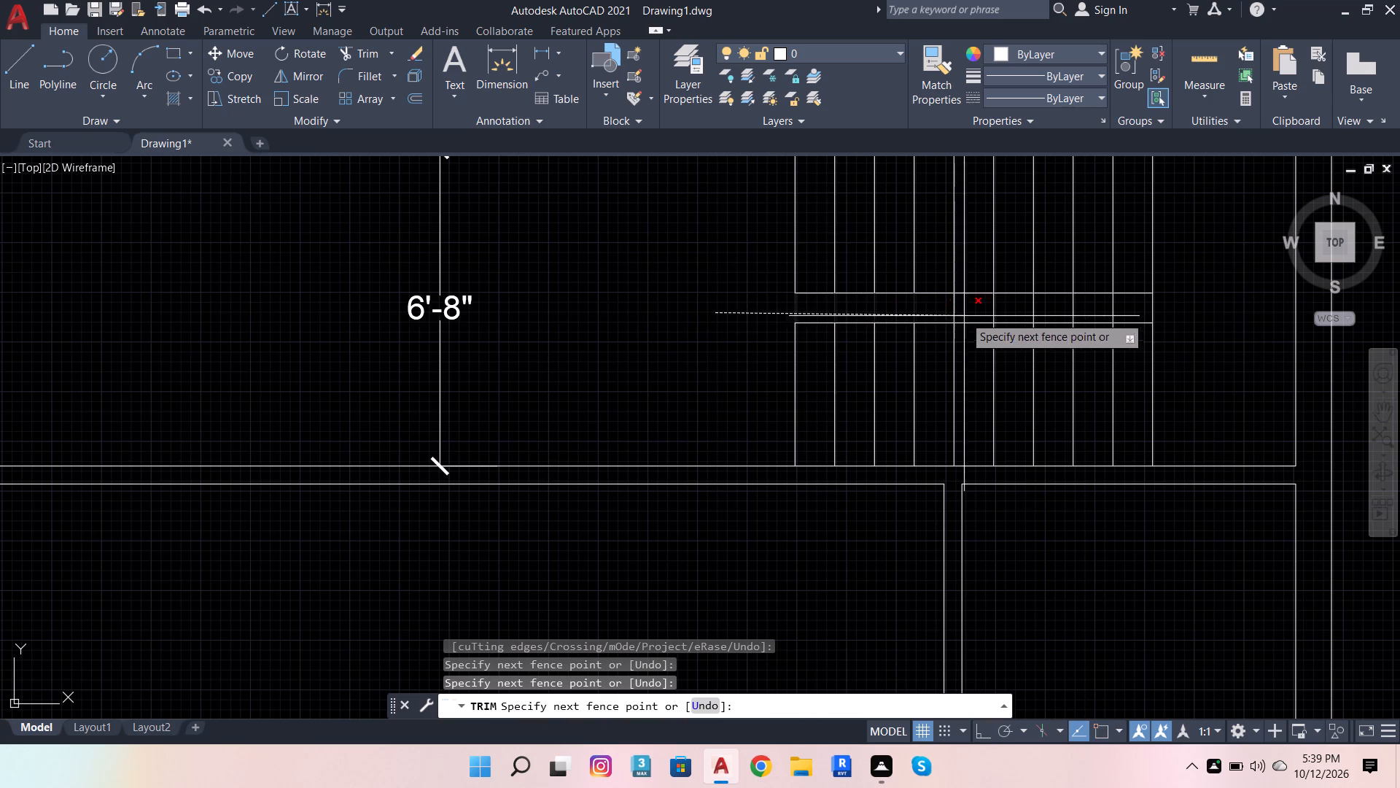
{"action": "left_click", "coordinate": [1119, 312]}
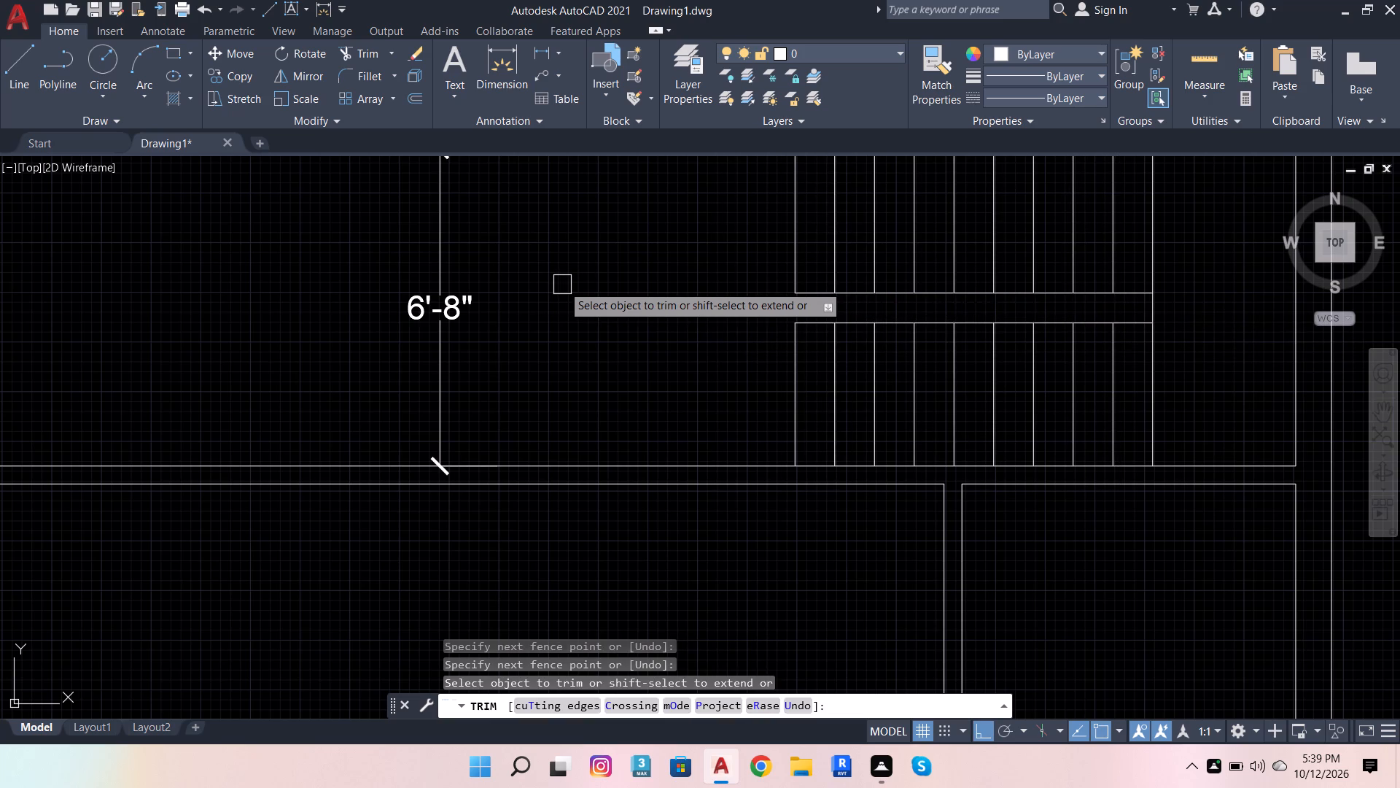
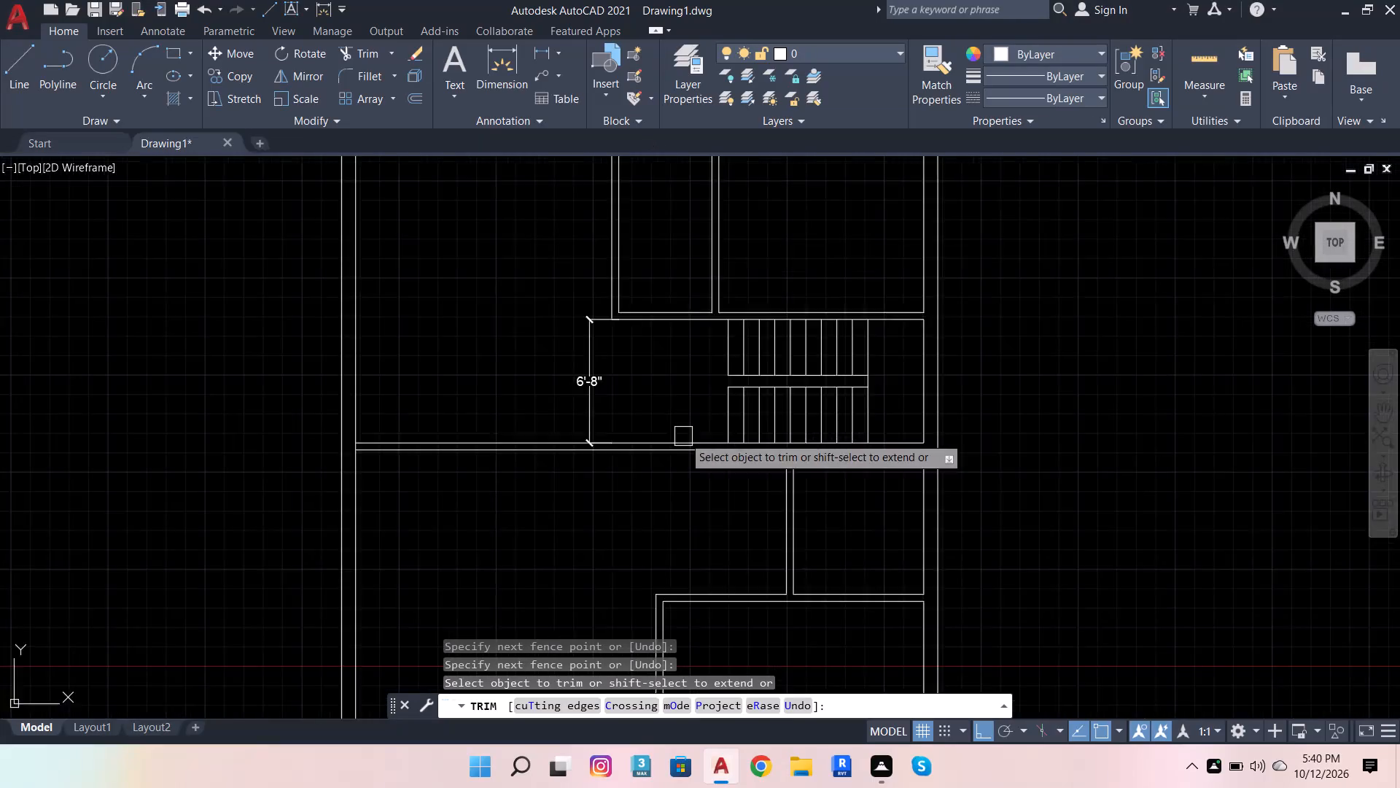
Draw two crossing diagonal lines, corner to corner, across the narrow gap between the two stair flights.
{"action": "scroll", "coordinate": [705, 393], "scroll_direction": "up", "scroll_amount": 2}
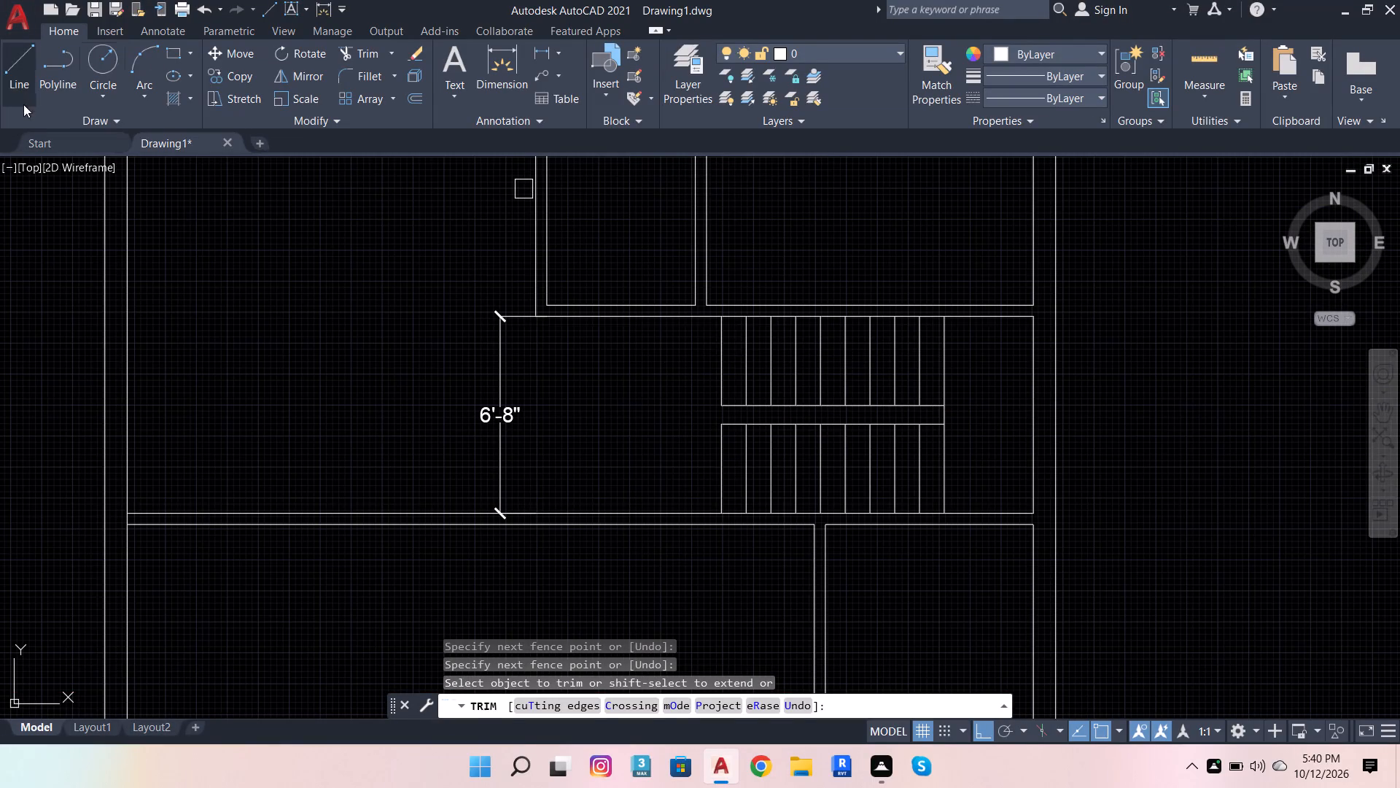
{"action": "left_click", "coordinate": [13, 85]}
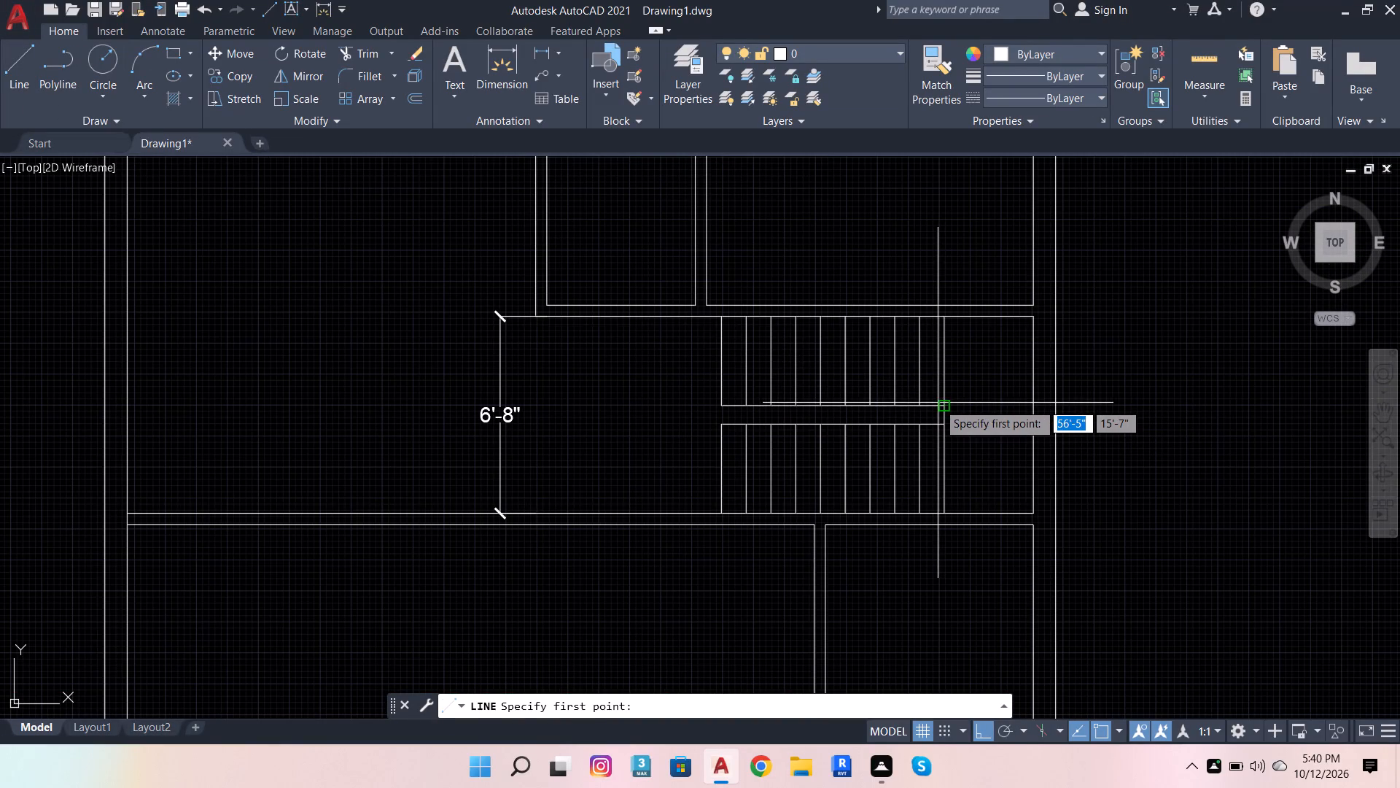
{"action": "left_click", "coordinate": [941, 409]}
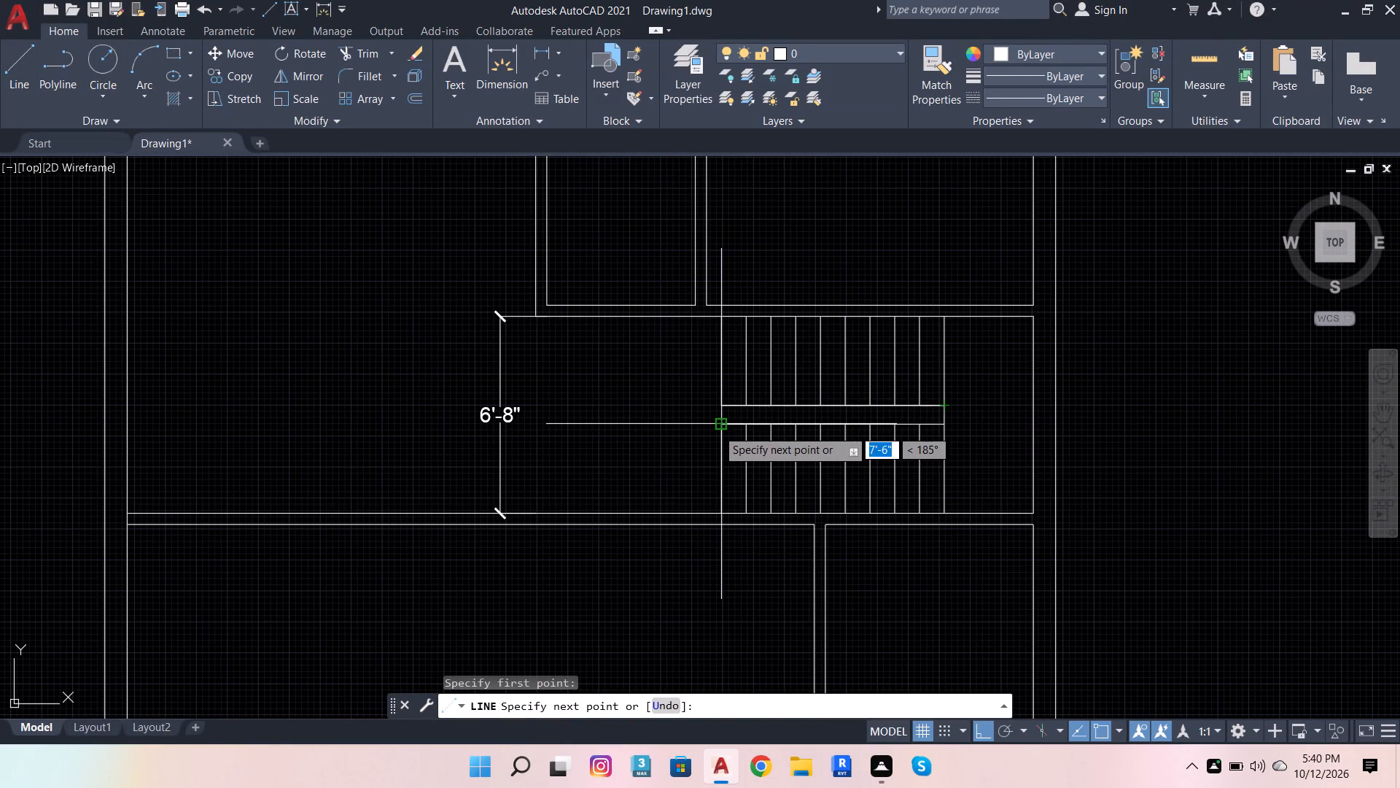
{"action": "left_click", "coordinate": [717, 429]}
{"action": "key", "text": "space"}
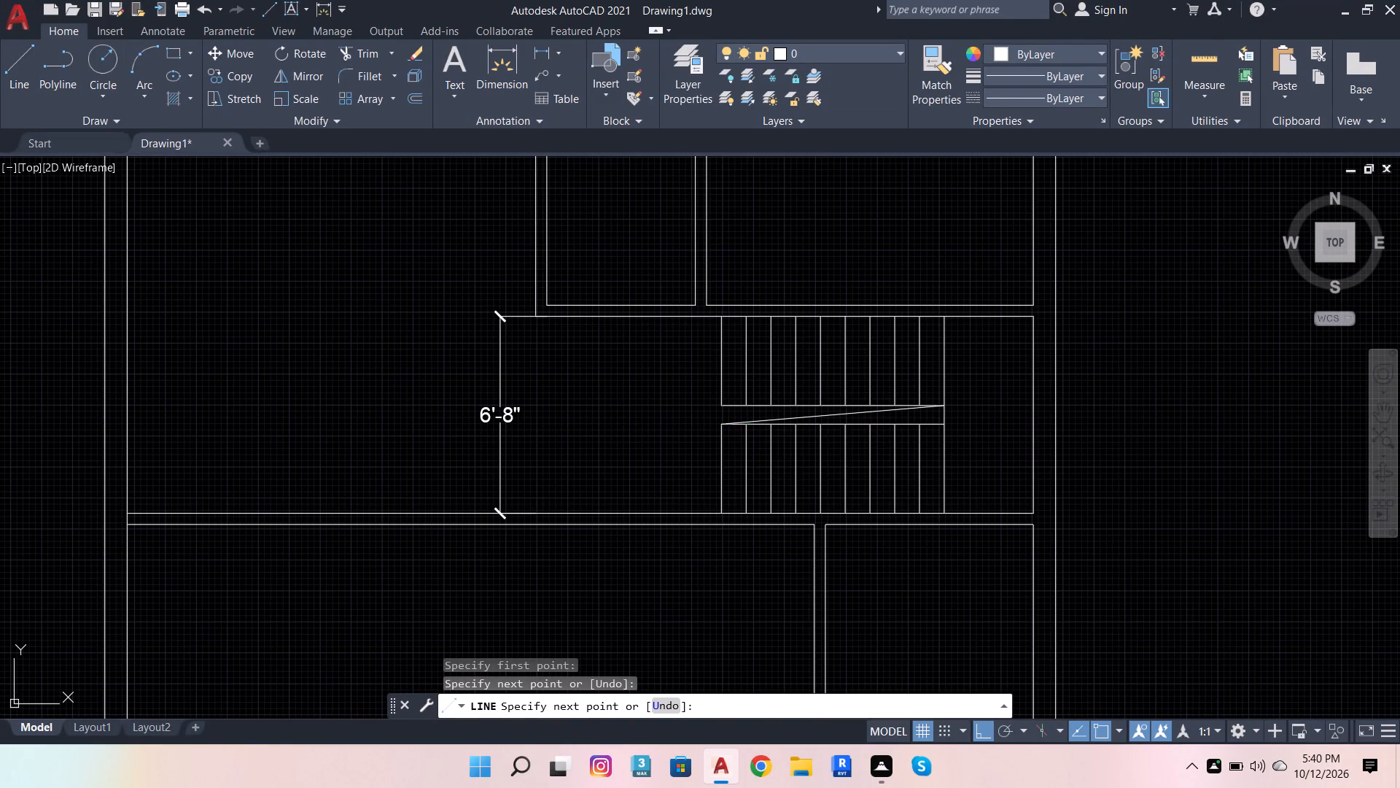
{"action": "key", "text": "space"}
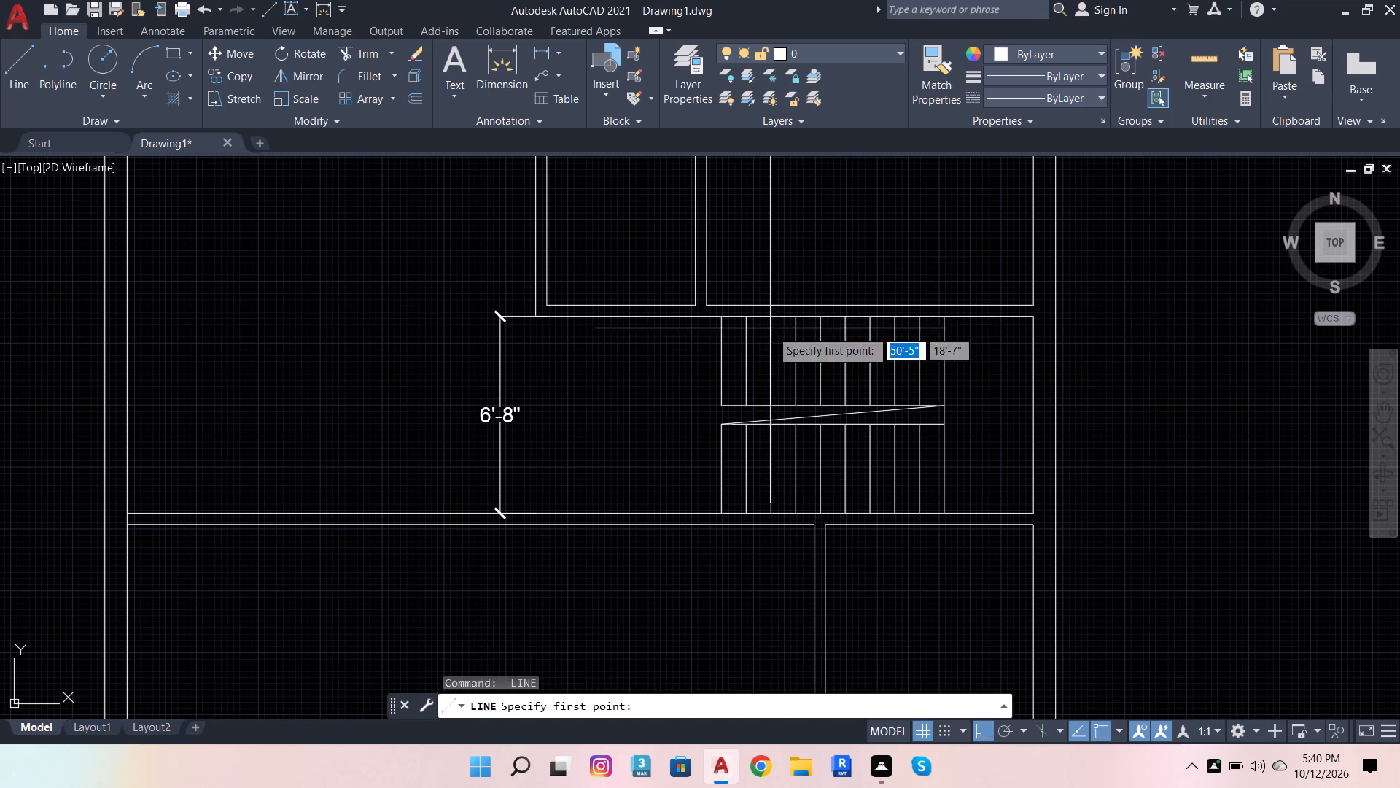
{"action": "scroll", "coordinate": [746, 388], "scroll_direction": "up", "scroll_amount": 3}
{"action": "left_click", "coordinate": [645, 461]}
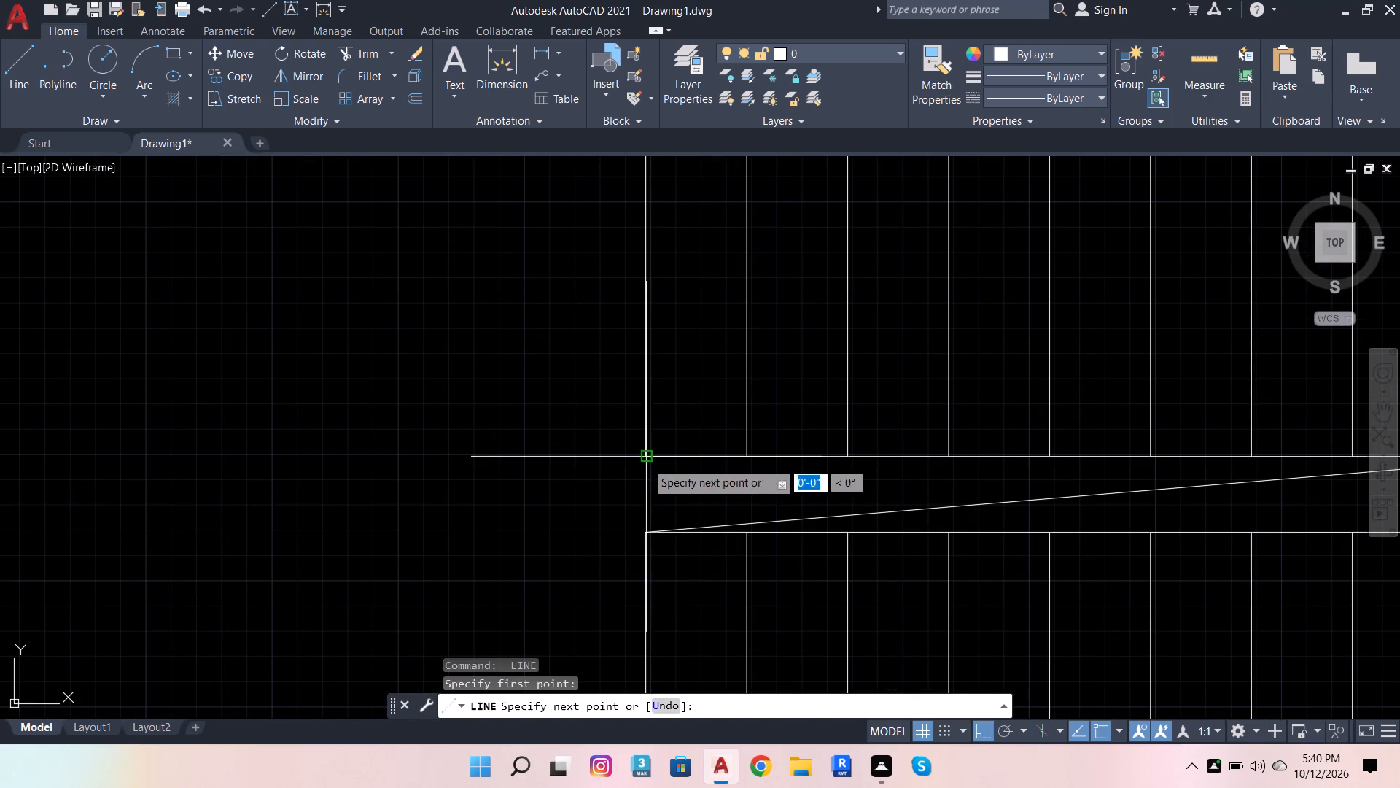
{"action": "scroll", "coordinate": [470, 386], "scroll_direction": "down", "scroll_amount": 3}
{"action": "scroll", "coordinate": [699, 426], "scroll_direction": "up", "scroll_amount": 4}
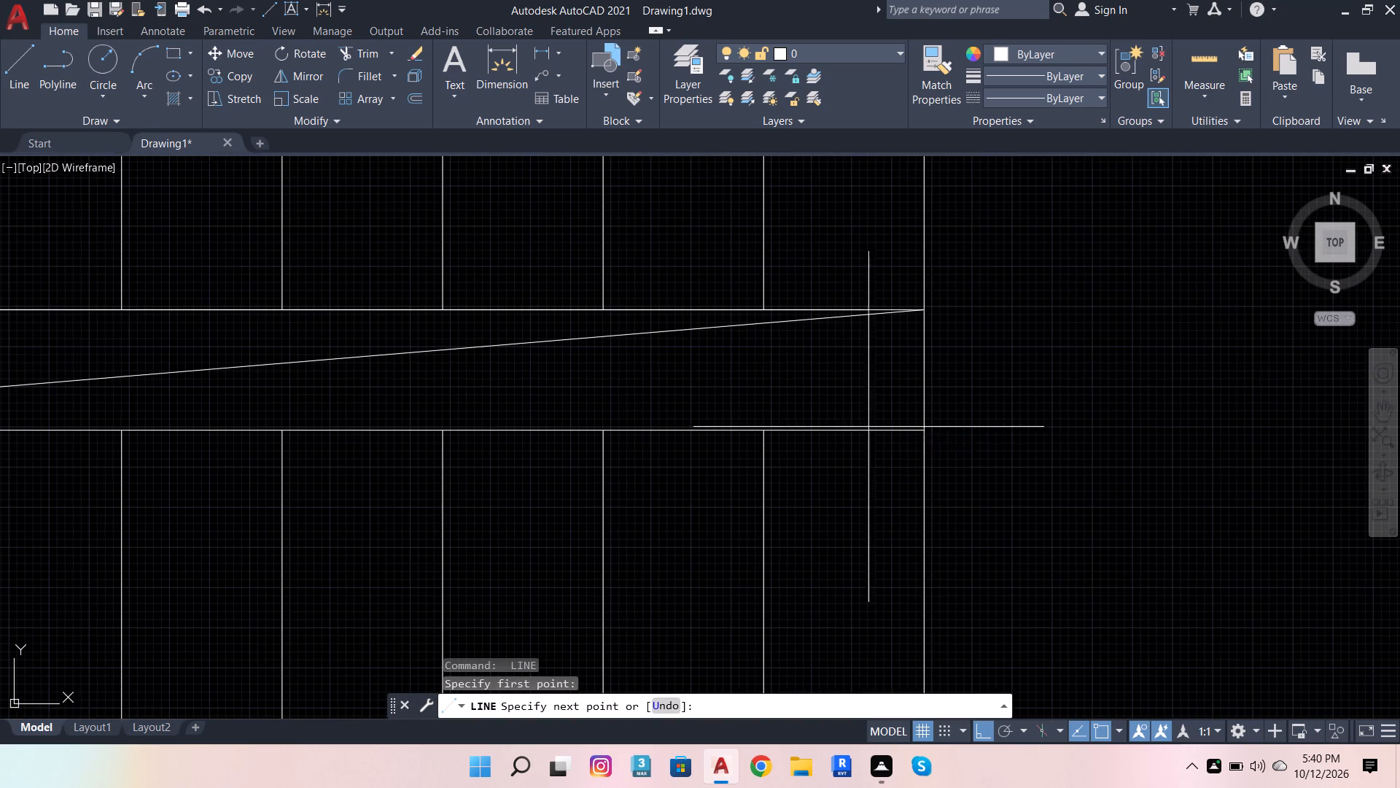
{"action": "left_click", "coordinate": [924, 431]}
{"action": "scroll", "coordinate": [940, 375], "scroll_direction": "down", "scroll_amount": 2}
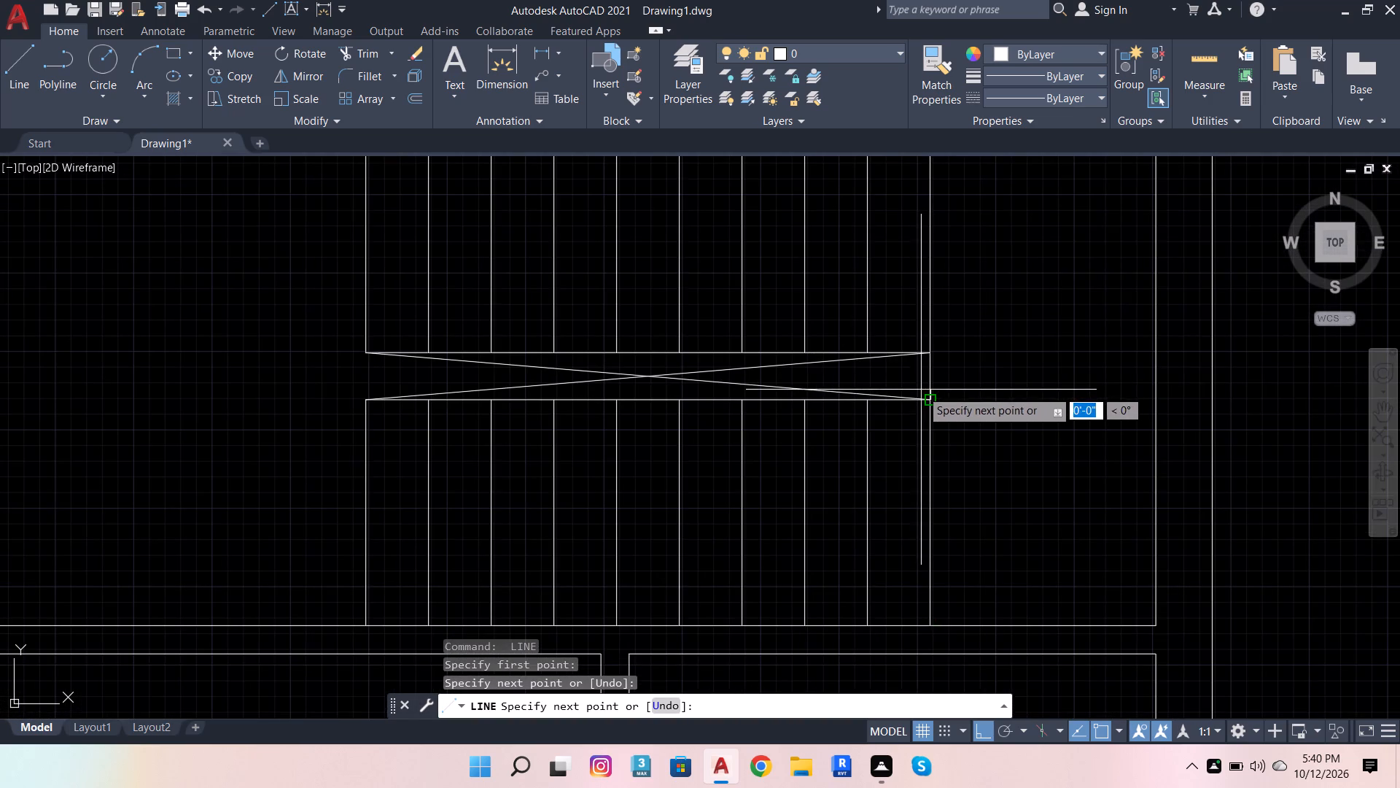
{"action": "key", "text": "Escape"}
Trim the west outer wall's inner line between the two faces of the horizontal partition south of the stairs, using a fence.
{"action": "scroll", "coordinate": [701, 509], "scroll_direction": "down", "scroll_amount": 2}
{"action": "scroll", "coordinate": [734, 511], "scroll_direction": "up", "scroll_amount": 2}
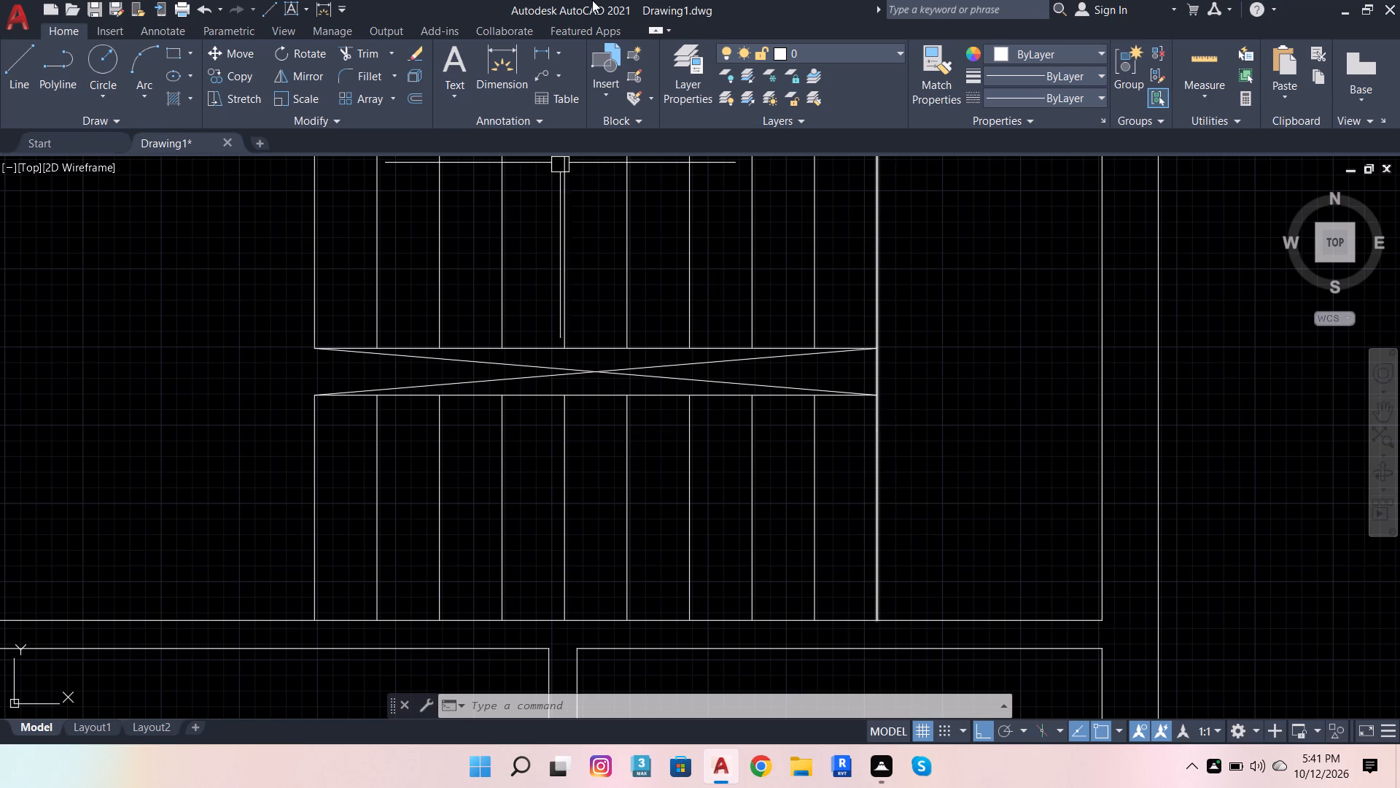
{"action": "scroll", "coordinate": [654, 401], "scroll_direction": "down", "scroll_amount": 5}
{"action": "scroll", "coordinate": [580, 449], "scroll_direction": "up", "scroll_amount": 2}
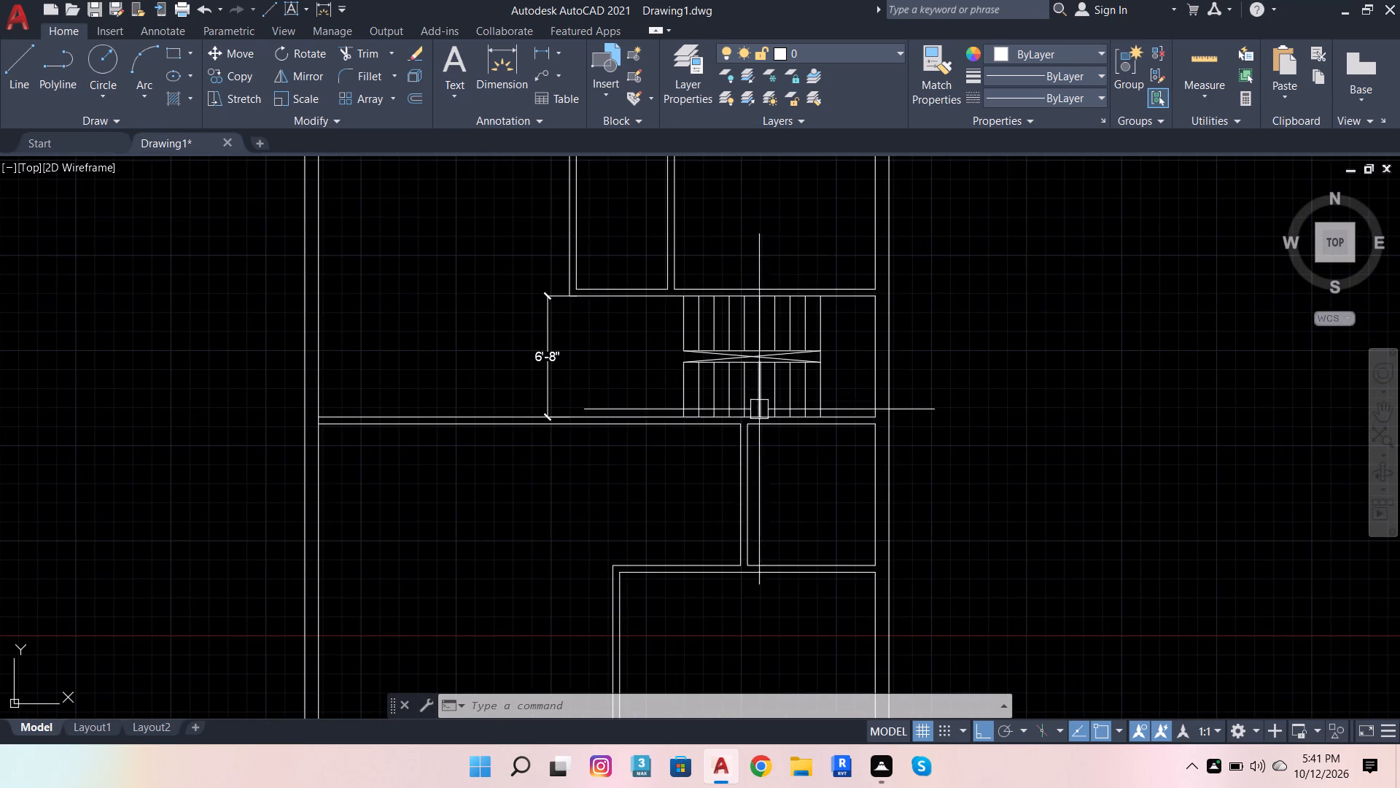
{"action": "scroll", "coordinate": [930, 414], "scroll_direction": "down", "scroll_amount": 2}
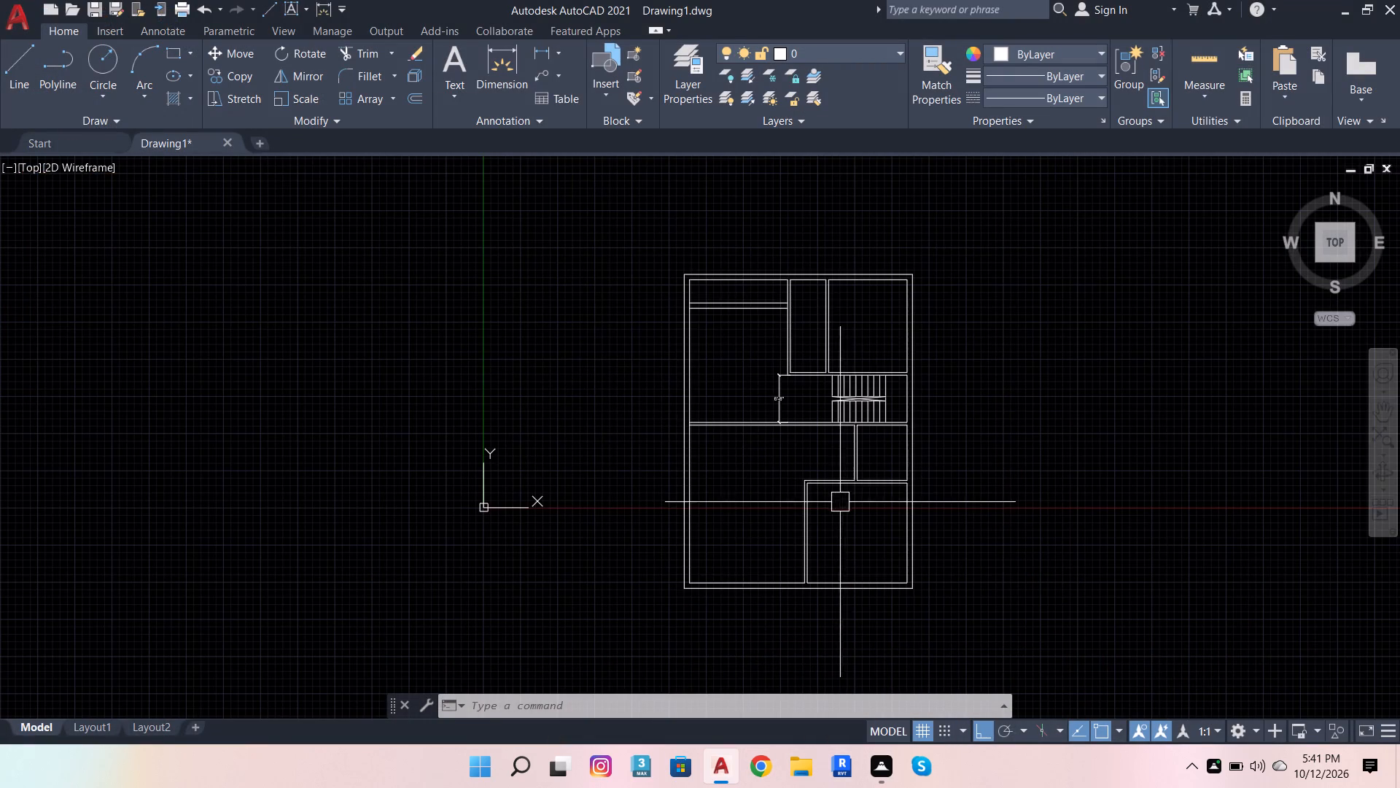
{"action": "scroll", "coordinate": [876, 485], "scroll_direction": "down", "scroll_amount": 1}
{"action": "scroll", "coordinate": [773, 527], "scroll_direction": "up", "scroll_amount": 2}
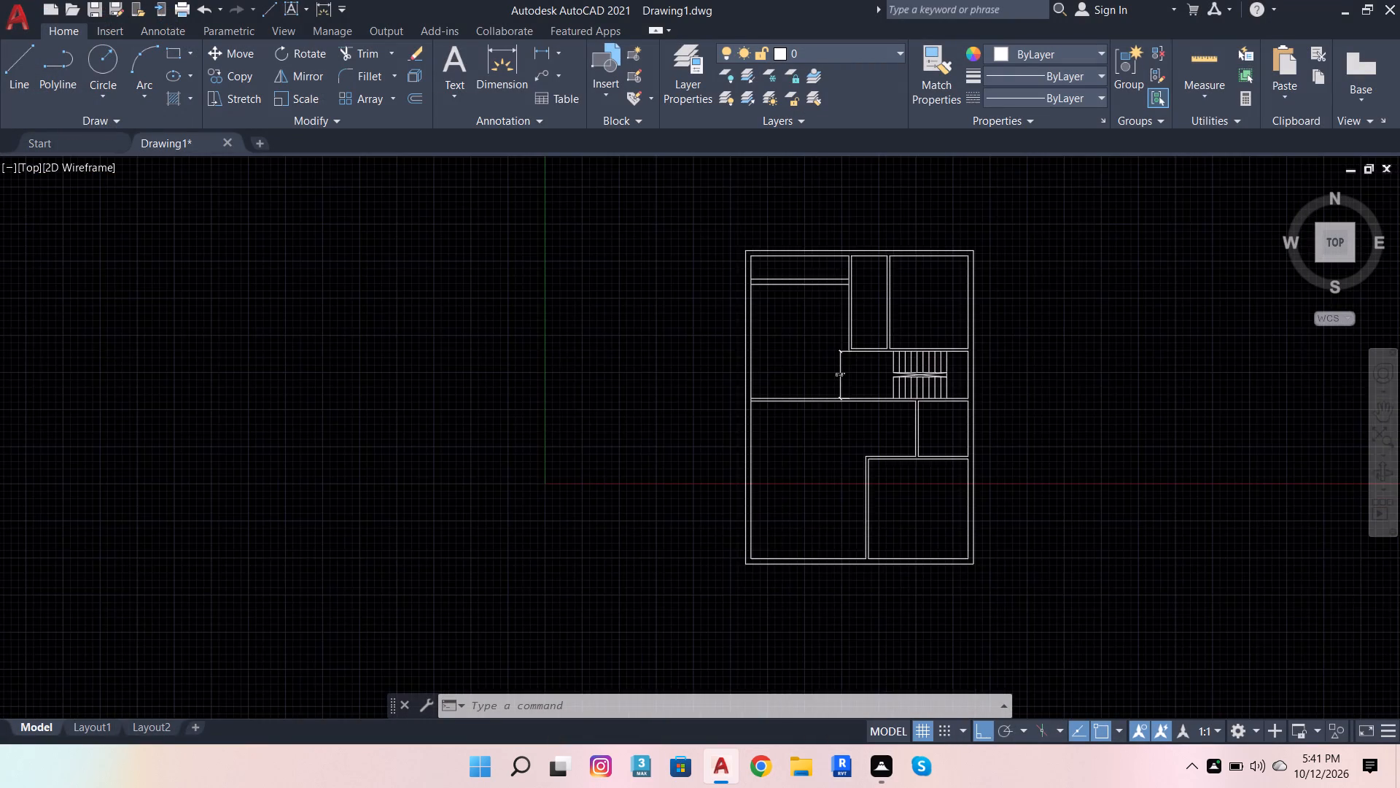
{"action": "left_click", "coordinate": [345, 57]}
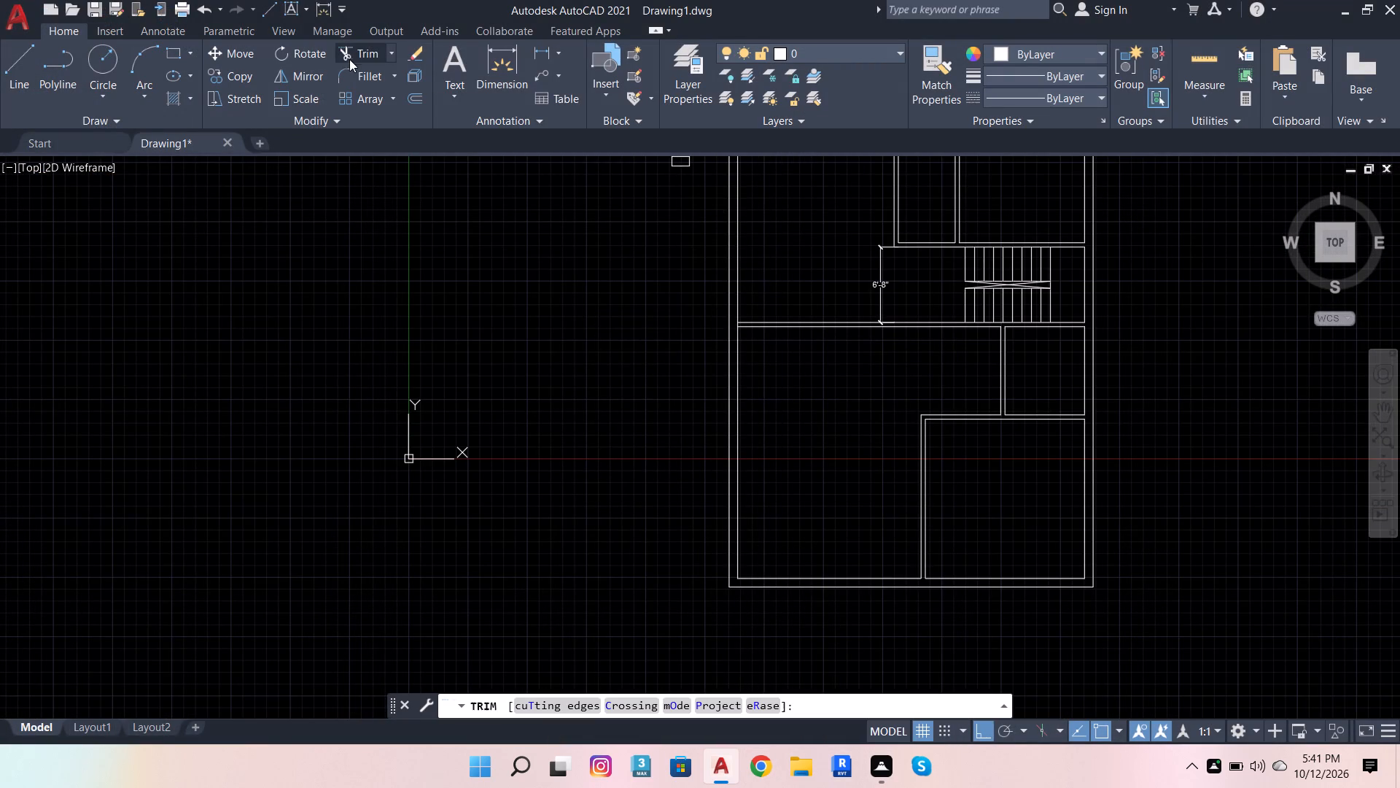
{"action": "scroll", "coordinate": [629, 272], "scroll_direction": "up", "scroll_amount": 6}
{"action": "left_click", "coordinate": [650, 347]}
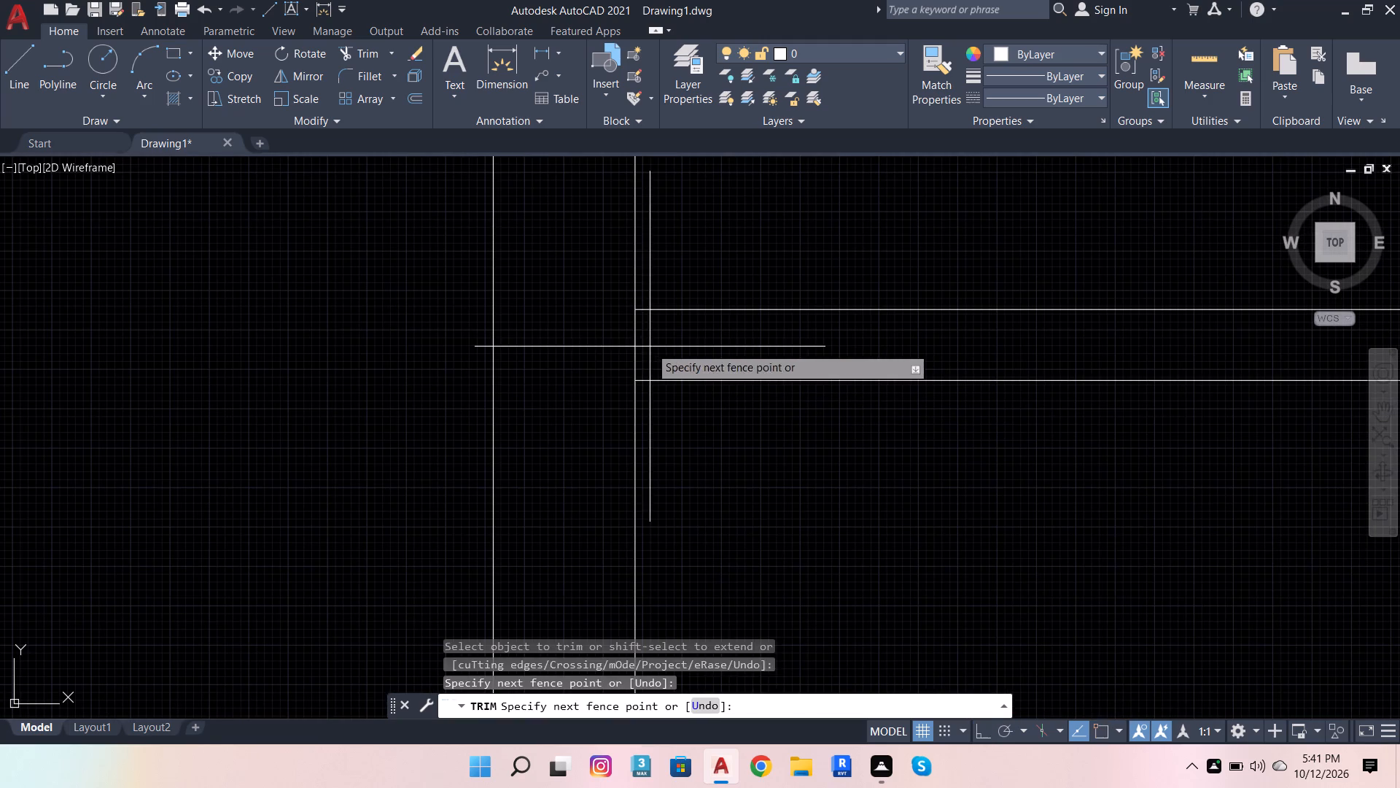
{"action": "left_click", "coordinate": [587, 347]}
{"action": "scroll", "coordinate": [575, 372], "scroll_direction": "down", "scroll_amount": 4}
{"action": "scroll", "coordinate": [933, 430], "scroll_direction": "down", "scroll_amount": 2}
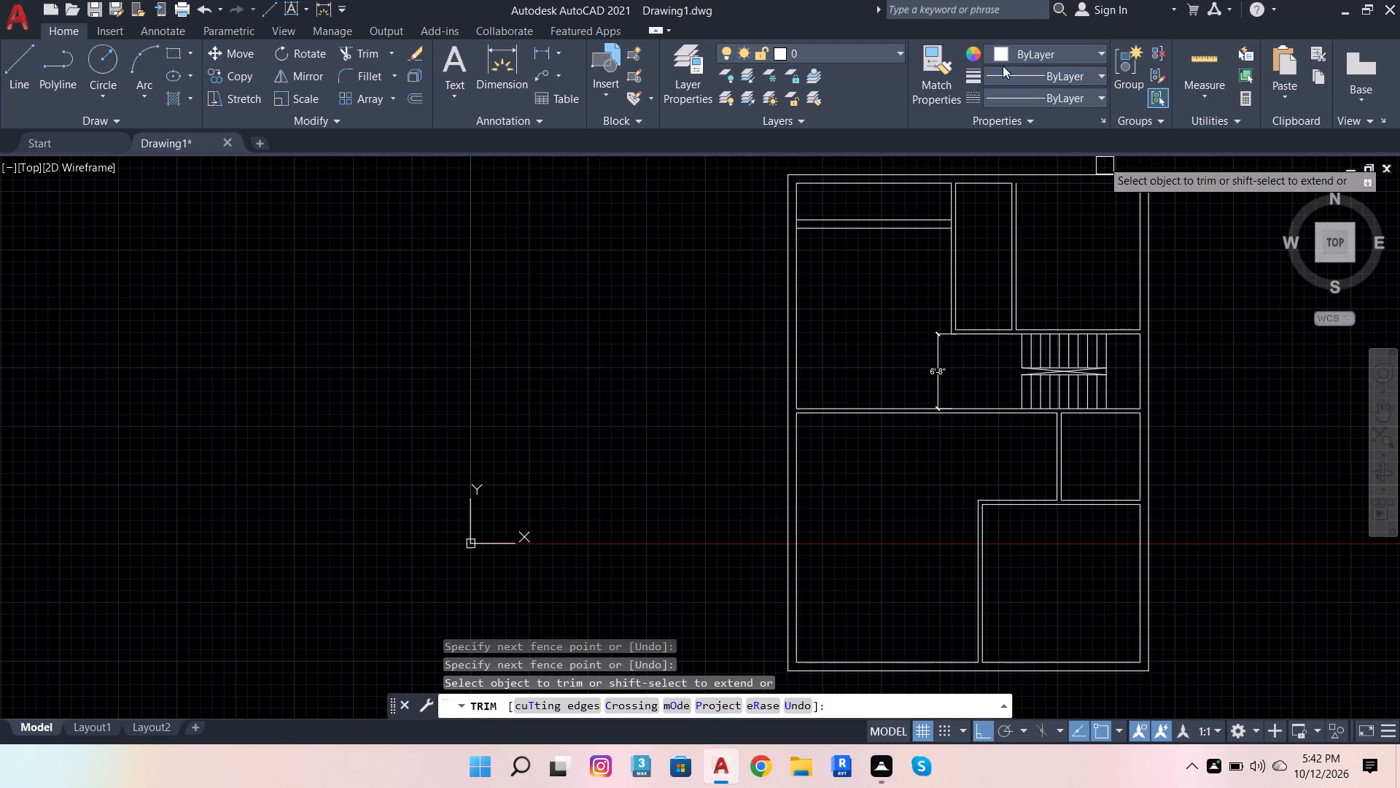
Trim the vertical wall lines crossing both ends of the 9" horizontal wall between the two northwest rooms.
{"action": "scroll", "coordinate": [794, 219], "scroll_direction": "up", "scroll_amount": 5}
{"action": "left_click", "coordinate": [798, 242]}
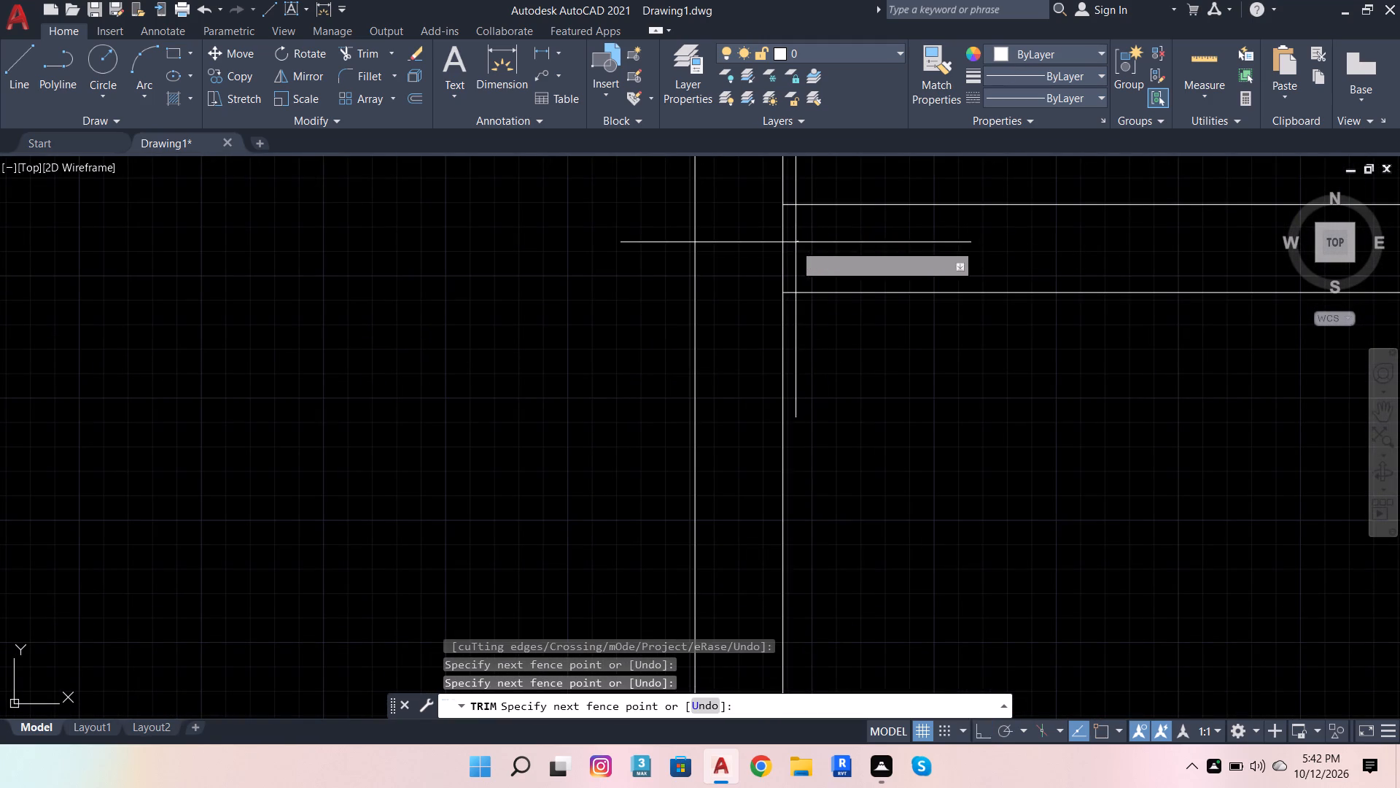
{"action": "left_click", "coordinate": [758, 267]}
{"action": "scroll", "coordinate": [738, 322], "scroll_direction": "down", "scroll_amount": 3}
{"action": "scroll", "coordinate": [1142, 306], "scroll_direction": "up", "scroll_amount": 2}
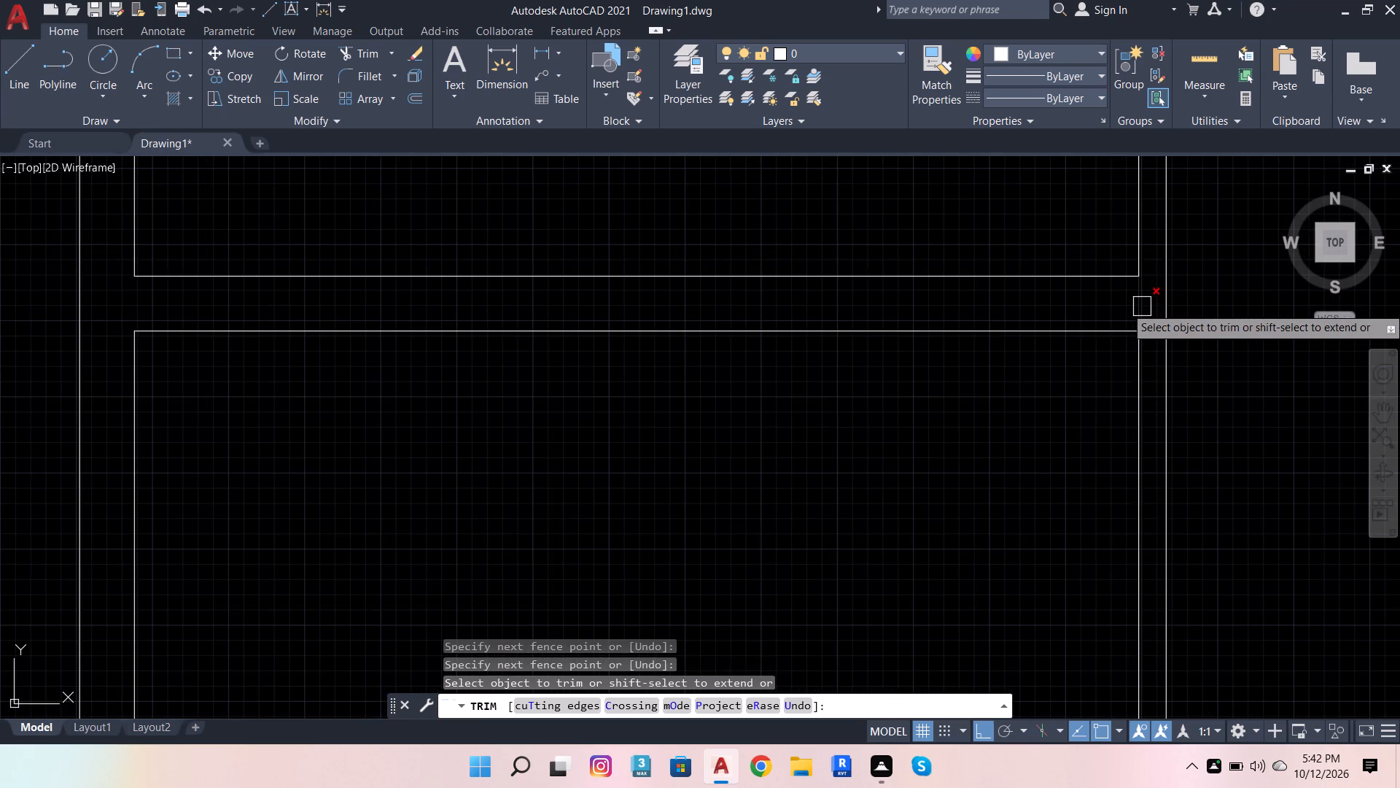
{"action": "left_click", "coordinate": [1142, 306]}
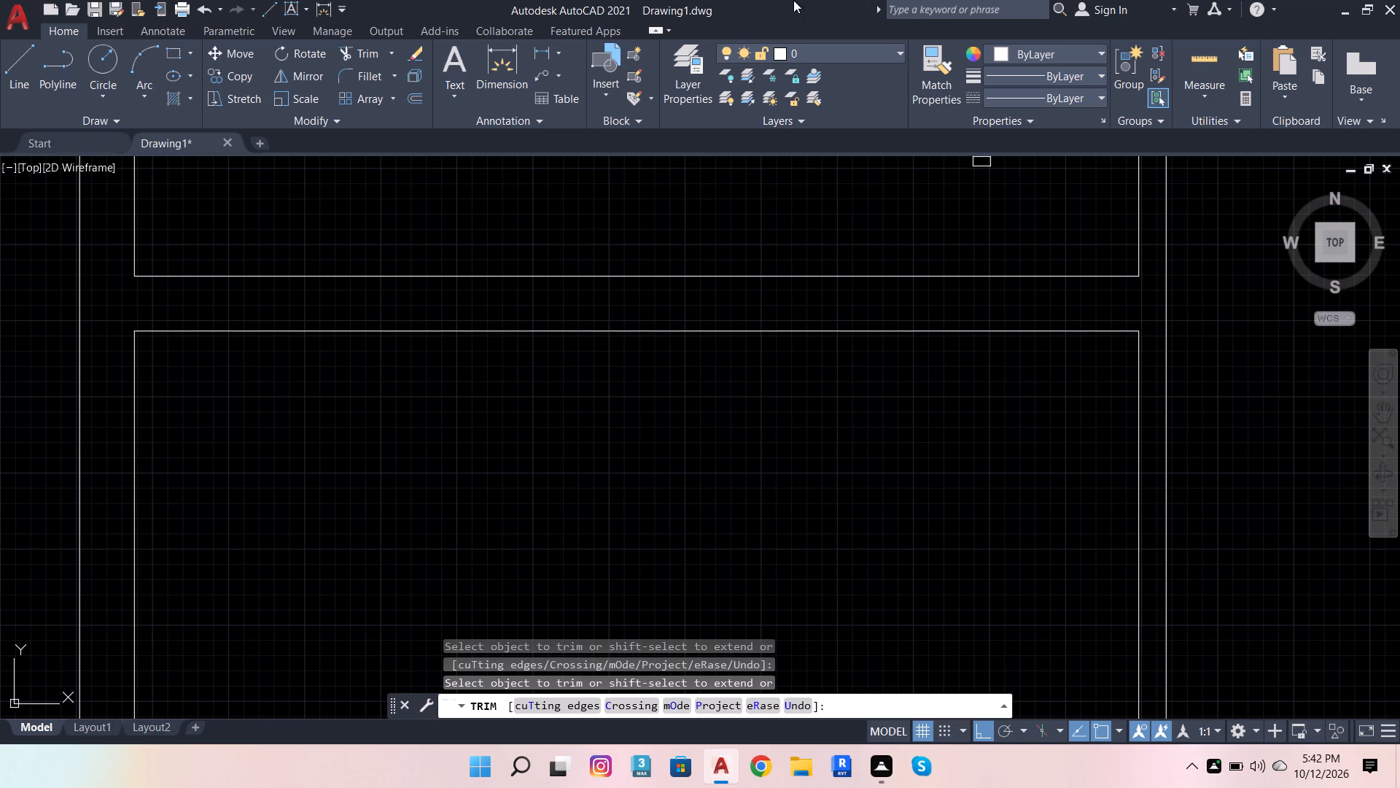
{"action": "scroll", "coordinate": [911, 67], "scroll_direction": "down", "scroll_amount": 5}
{"action": "scroll", "coordinate": [772, 365], "scroll_direction": "down", "scroll_amount": 5}
{"action": "scroll", "coordinate": [902, 355], "scroll_direction": "up", "scroll_amount": 1}
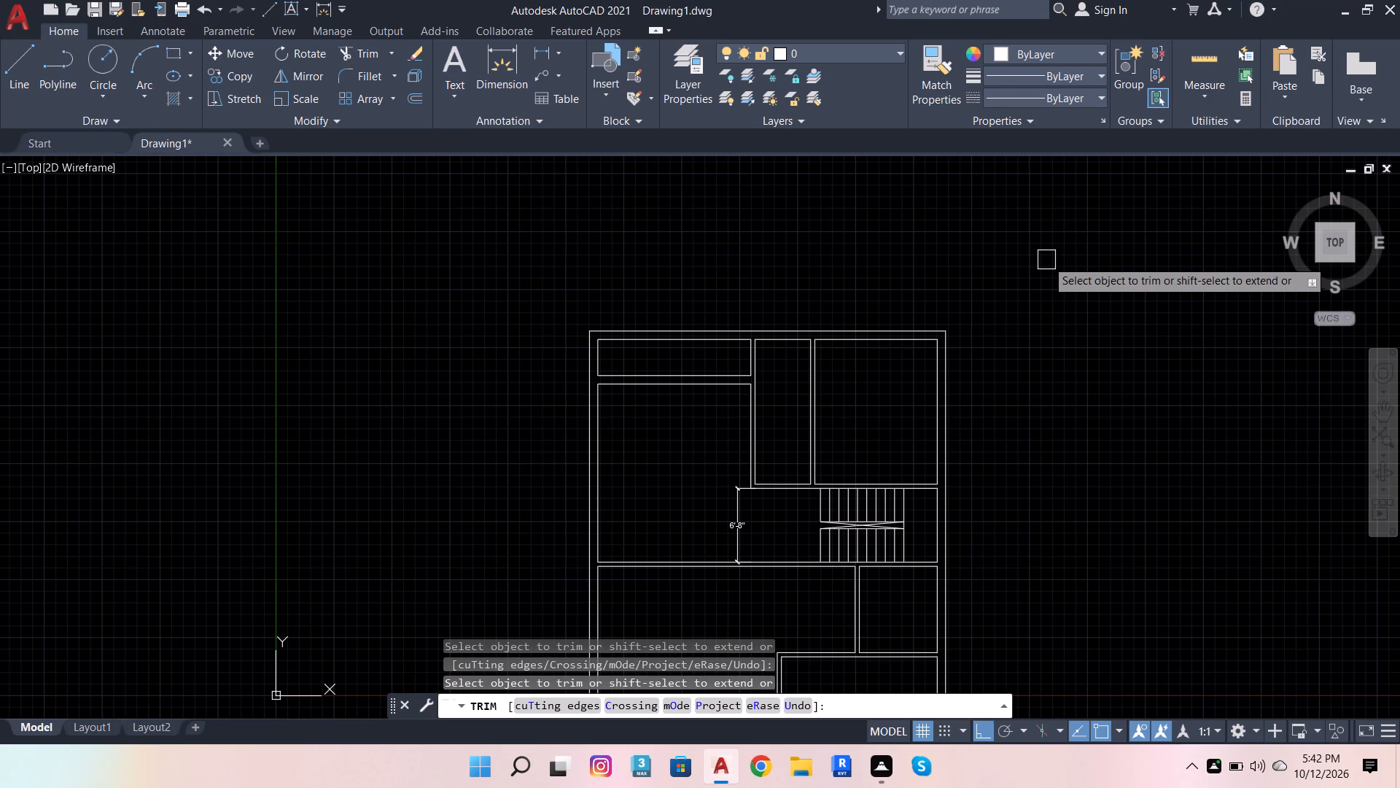
{"action": "scroll", "coordinate": [761, 461], "scroll_direction": "up", "scroll_amount": 2}
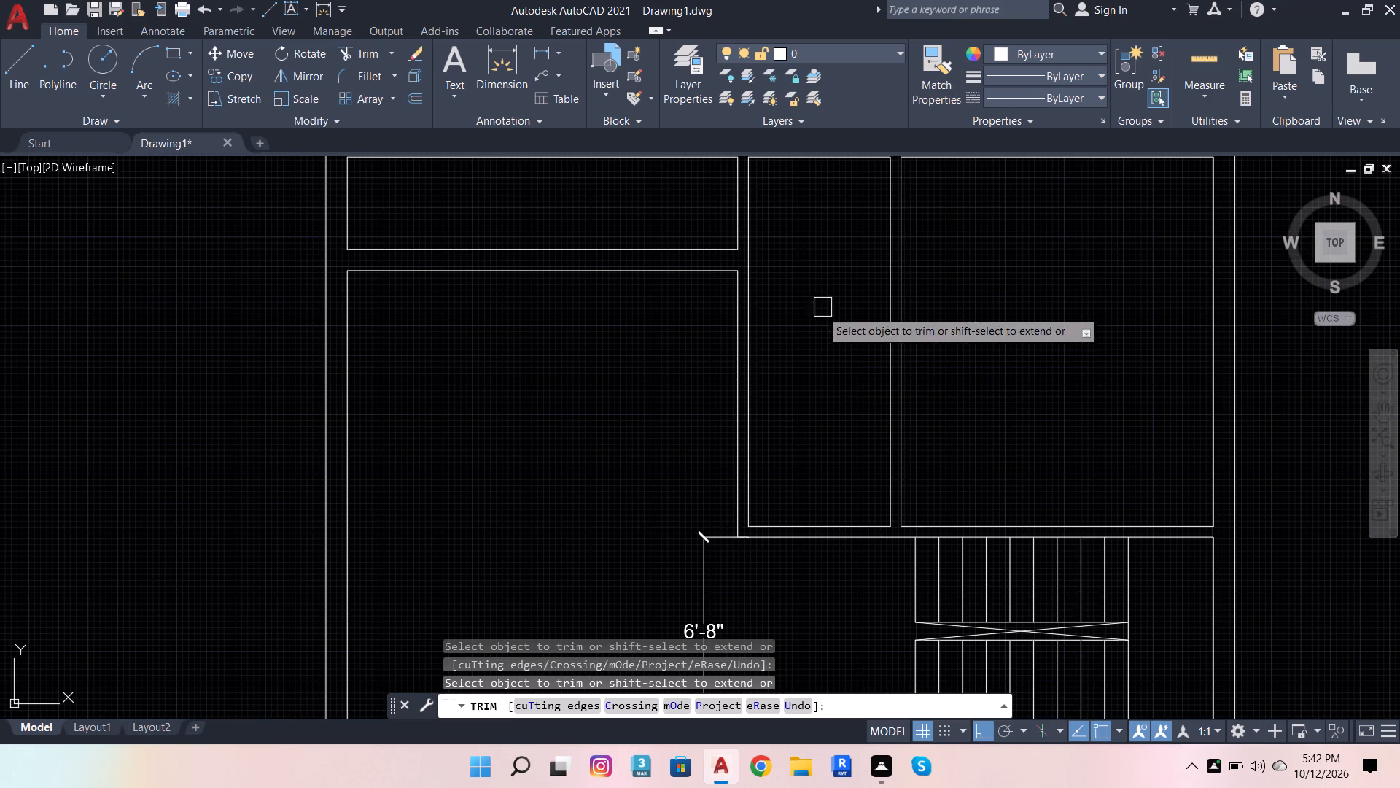
{"action": "key", "text": "Escape"}
{"action": "key", "text": "Escape"}
{"action": "key", "text": "Escape"}
Offset the inner south wall line of the northeast room 3" north into the room.
{"action": "scroll", "coordinate": [815, 175], "scroll_direction": "down", "scroll_amount": 3}
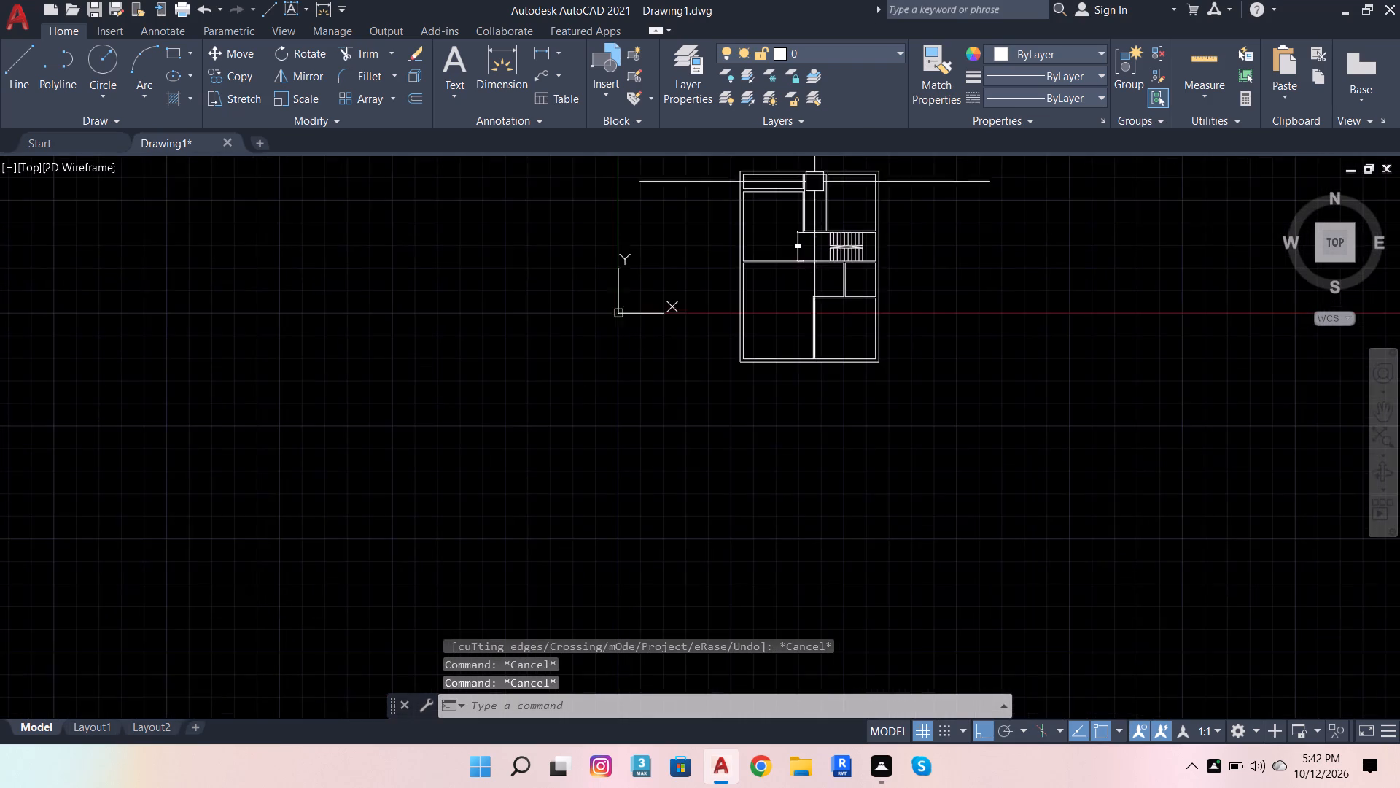
{"action": "scroll", "coordinate": [814, 185], "scroll_direction": "down", "scroll_amount": 2}
{"action": "scroll", "coordinate": [812, 194], "scroll_direction": "up", "scroll_amount": 4}
{"action": "scroll", "coordinate": [823, 196], "scroll_direction": "down", "scroll_amount": 2}
{"action": "scroll", "coordinate": [847, 251], "scroll_direction": "up", "scroll_amount": 2}
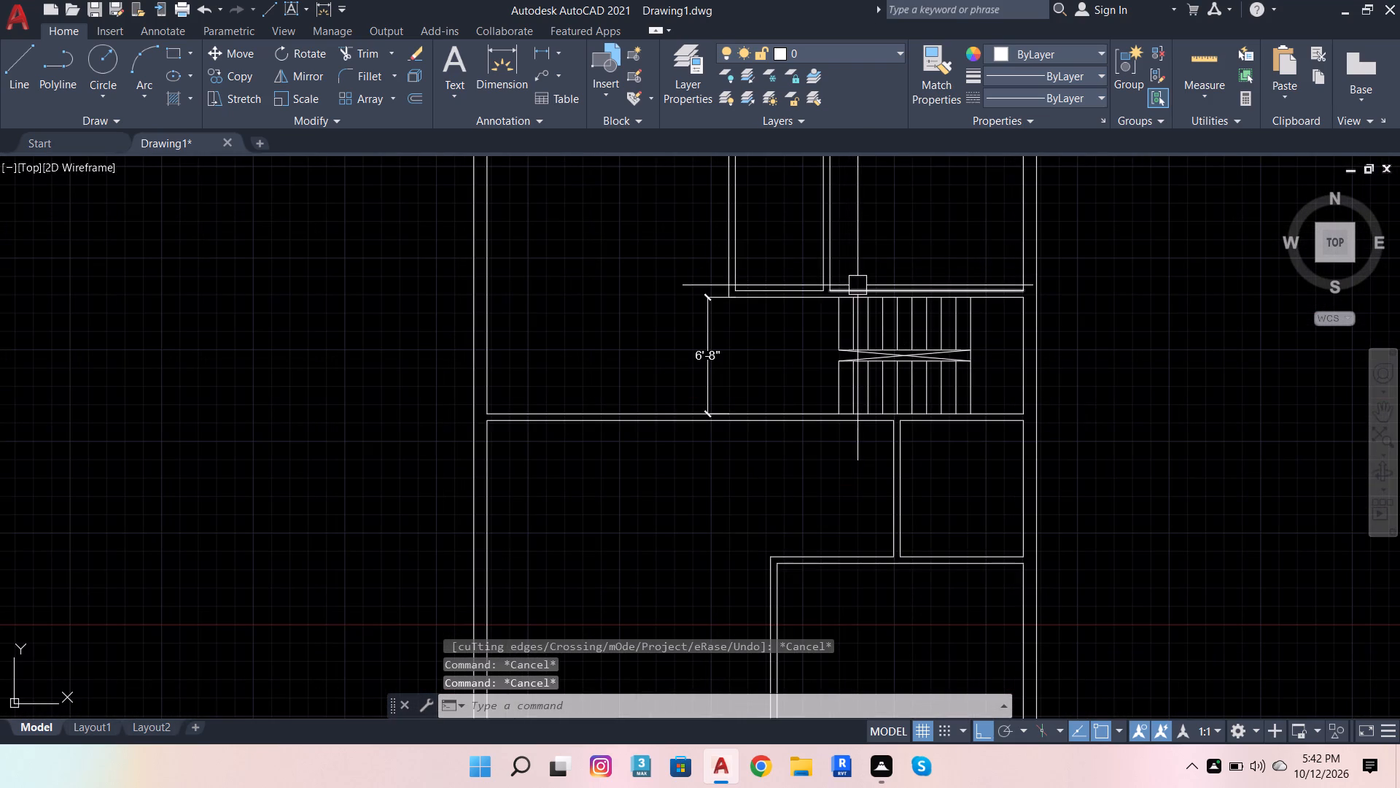
{"action": "left_click", "coordinate": [857, 285]}
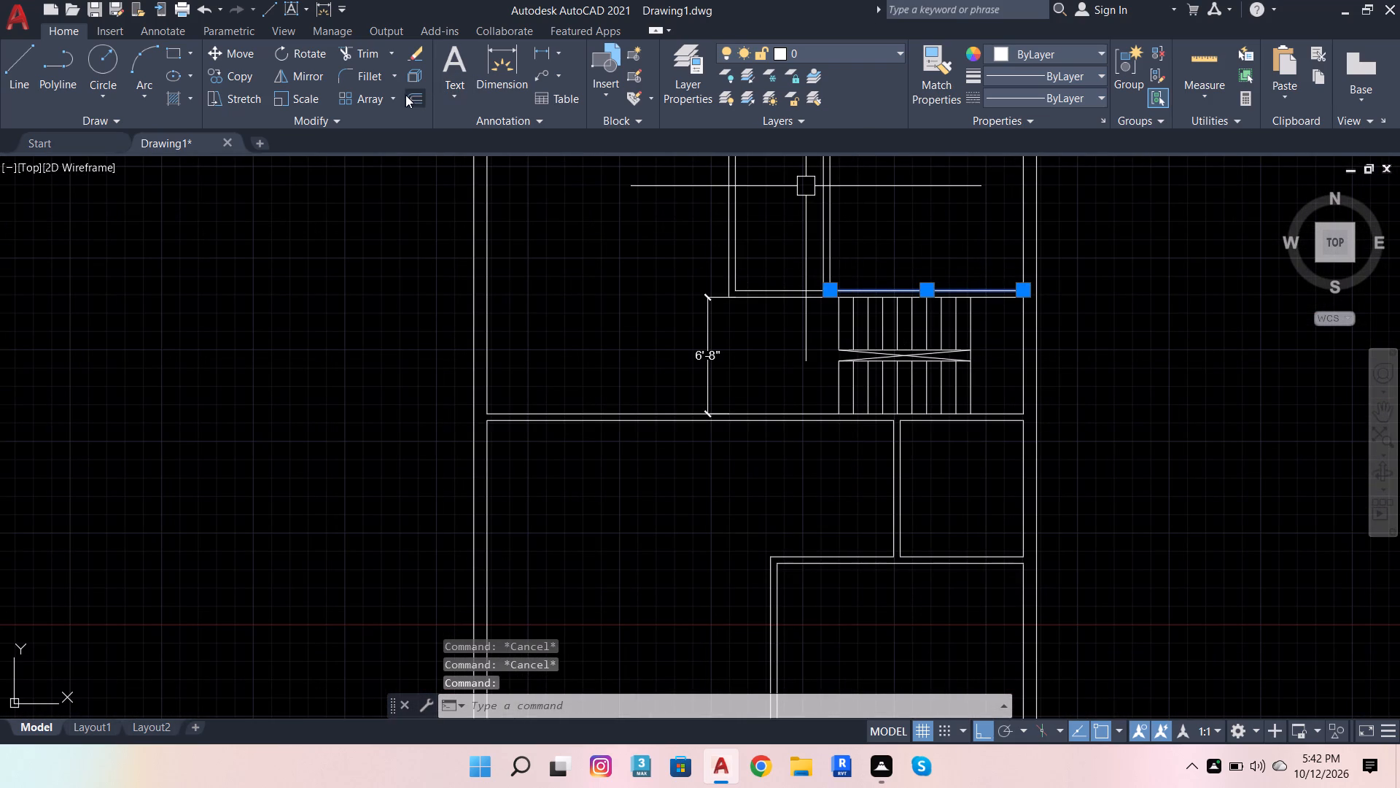
{"action": "left_click", "coordinate": [405, 95]}
{"action": "scroll", "coordinate": [846, 272], "scroll_direction": "up", "scroll_amount": 1}
{"action": "left_click", "coordinate": [820, 301]}
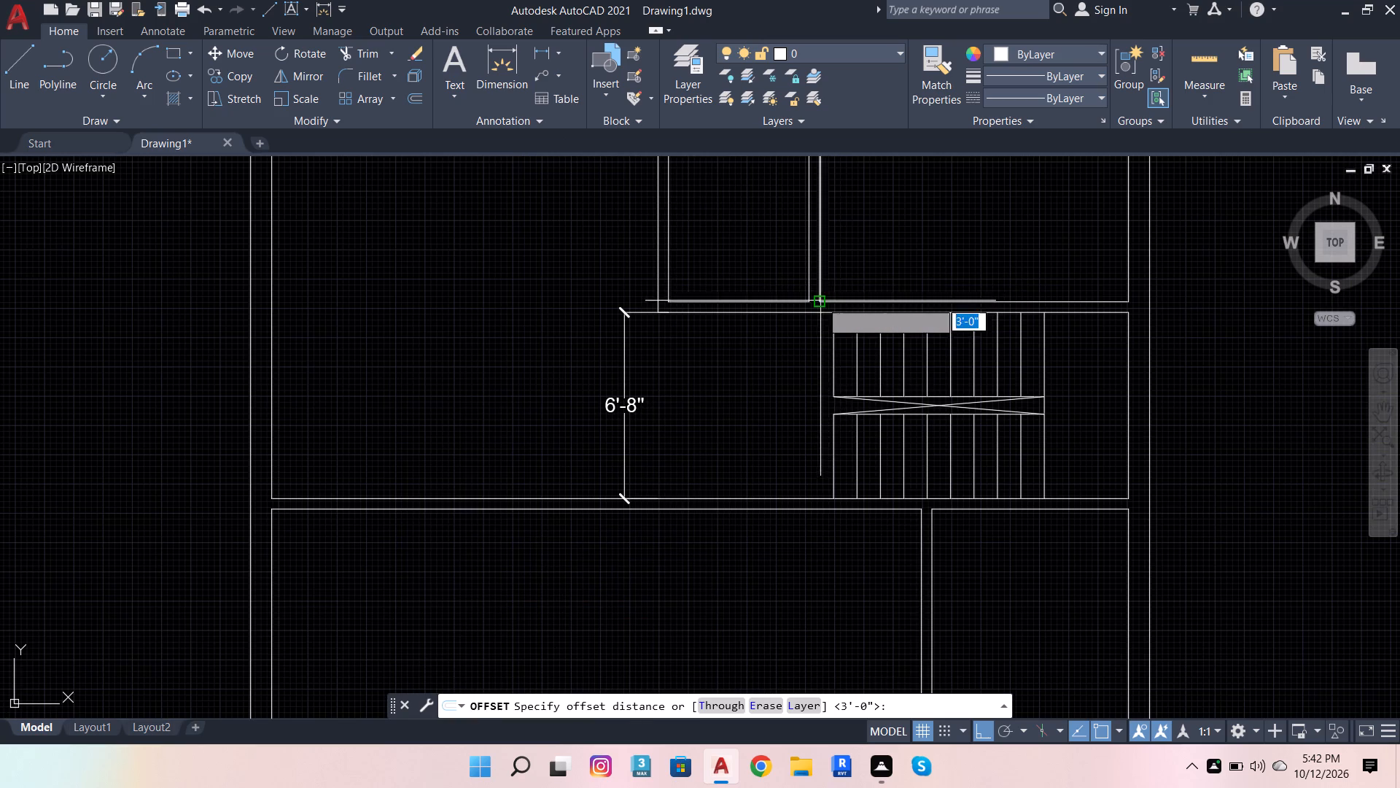
{"action": "key", "text": "3"}
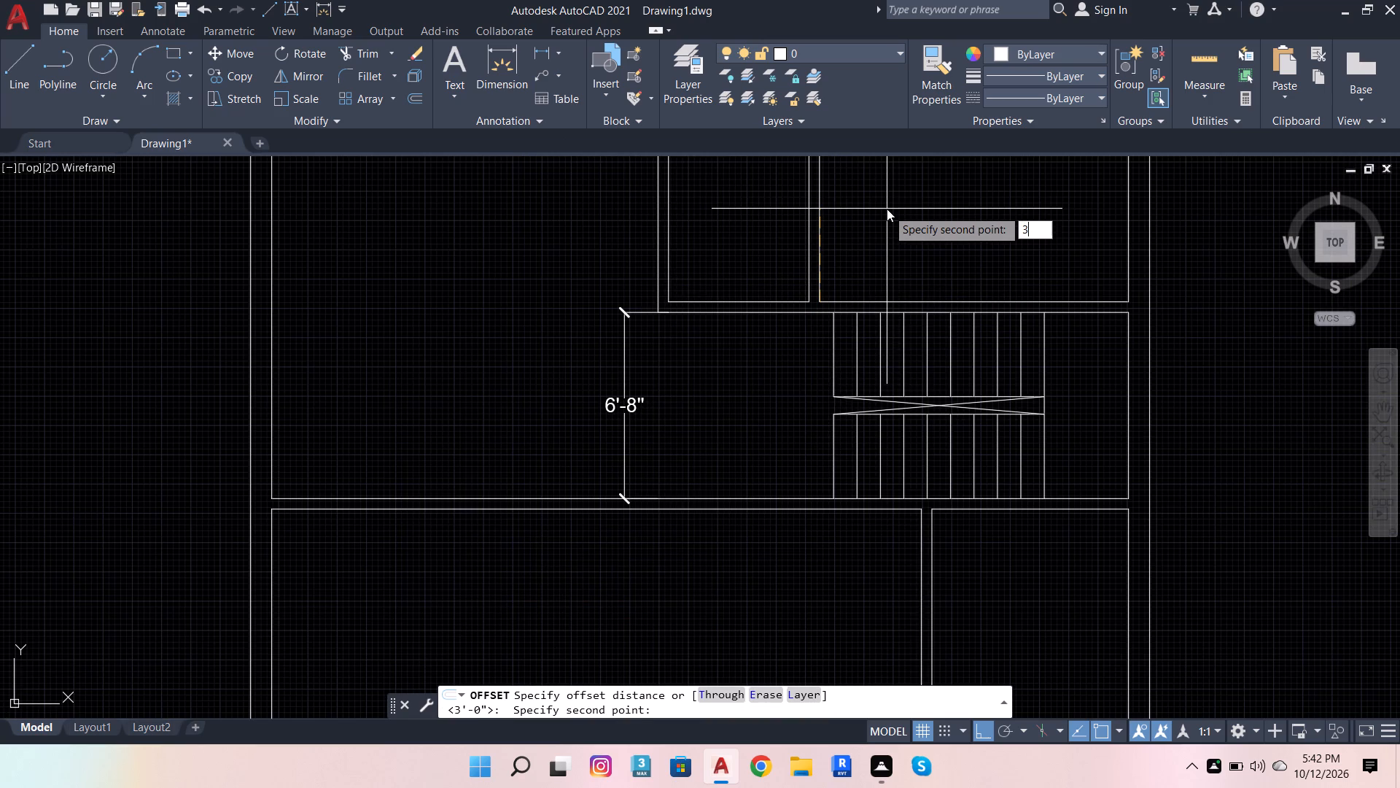
{"action": "key", "text": "Return"}
{"action": "left_click", "coordinate": [887, 209]}
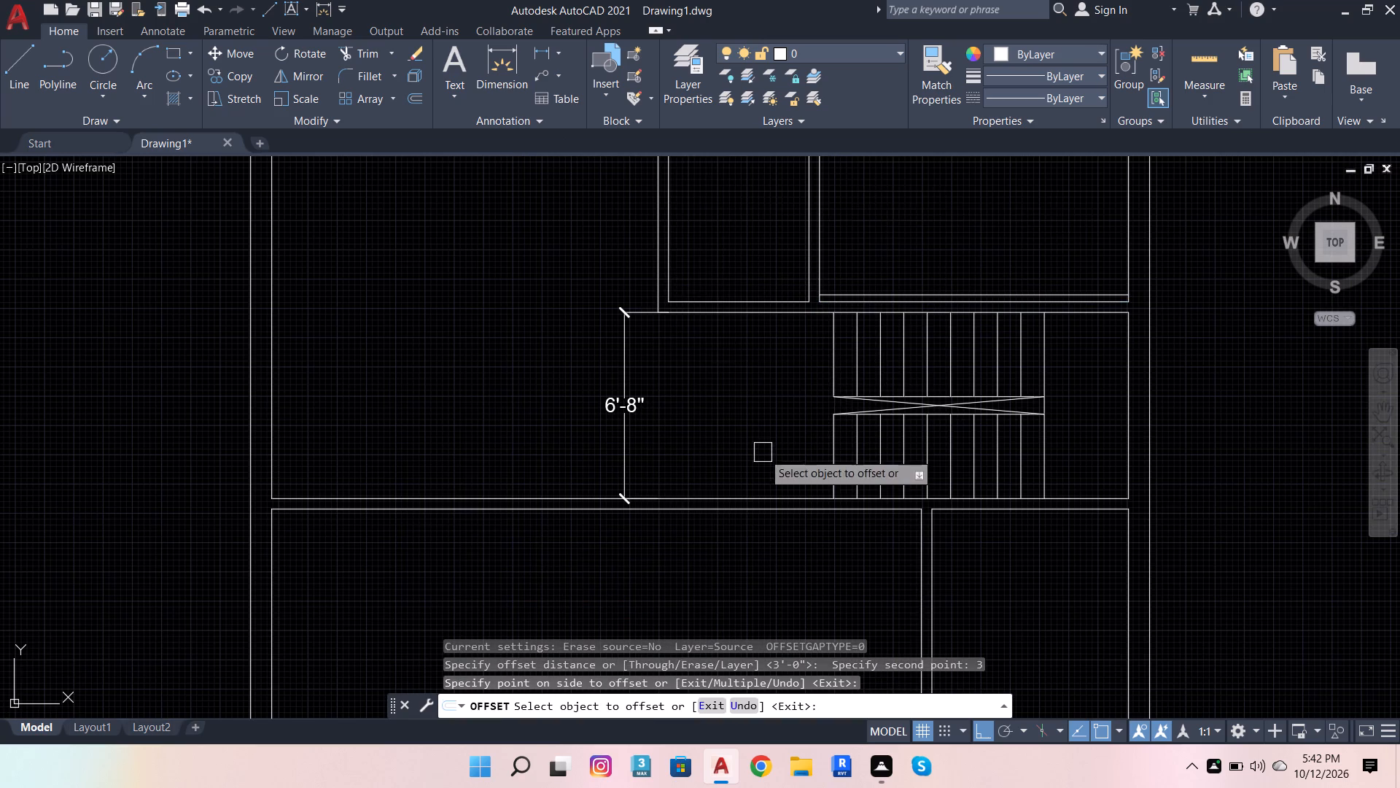
Offset the new line just inside the northeast room's south wall 3' further north.
{"action": "scroll", "coordinate": [765, 457], "scroll_direction": "down", "scroll_amount": 2}
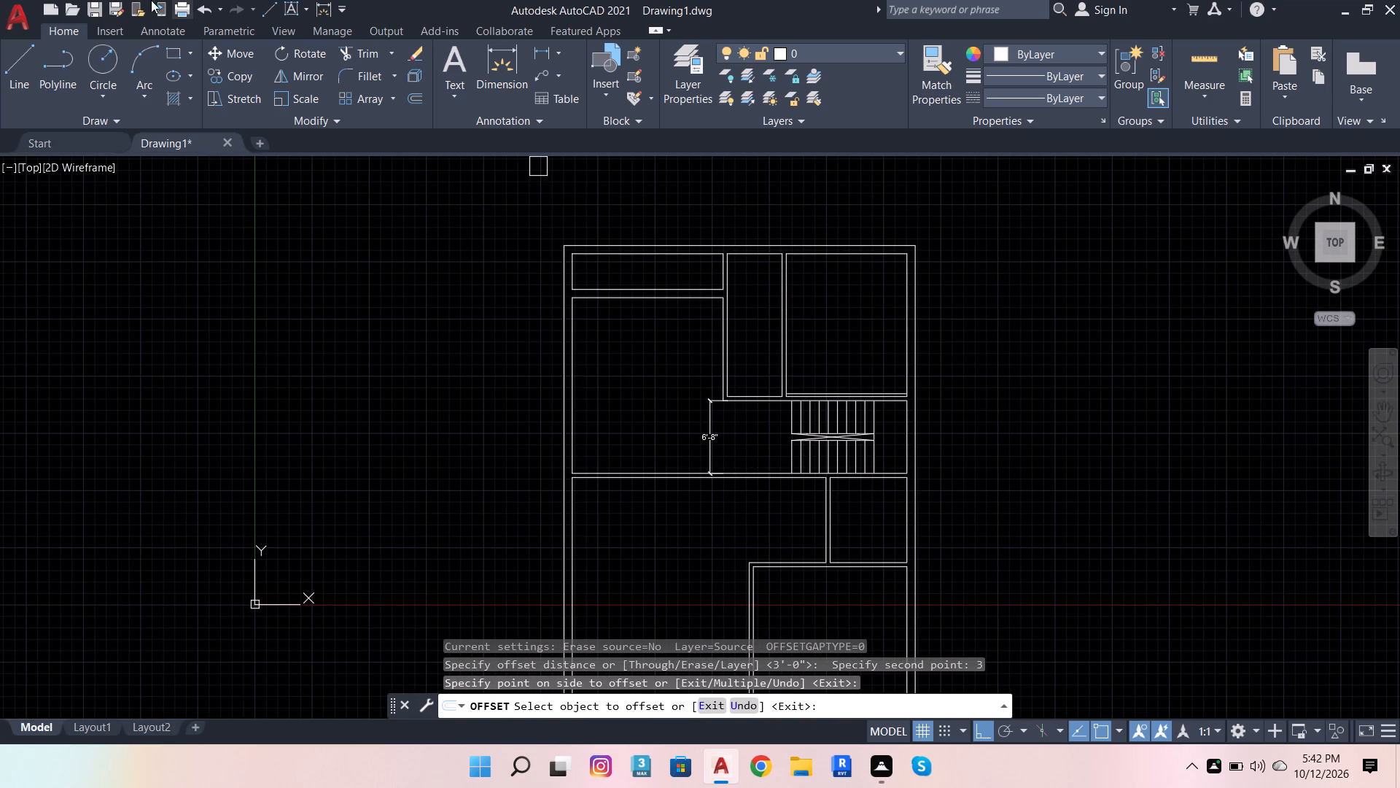
{"action": "left_click", "coordinate": [412, 96]}
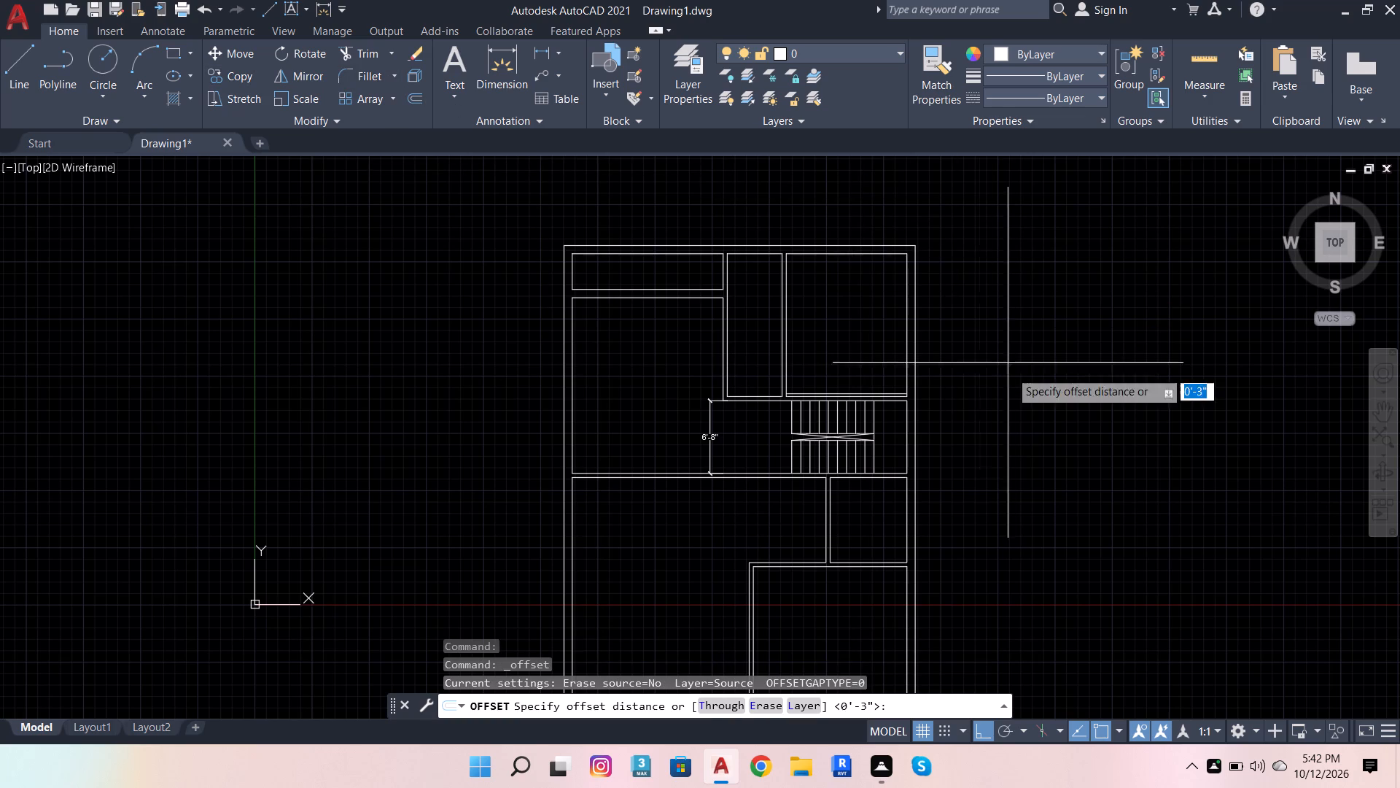
{"action": "scroll", "coordinate": [913, 401], "scroll_direction": "up", "scroll_amount": 4}
{"action": "scroll", "coordinate": [757, 371], "scroll_direction": "down", "scroll_amount": 1}
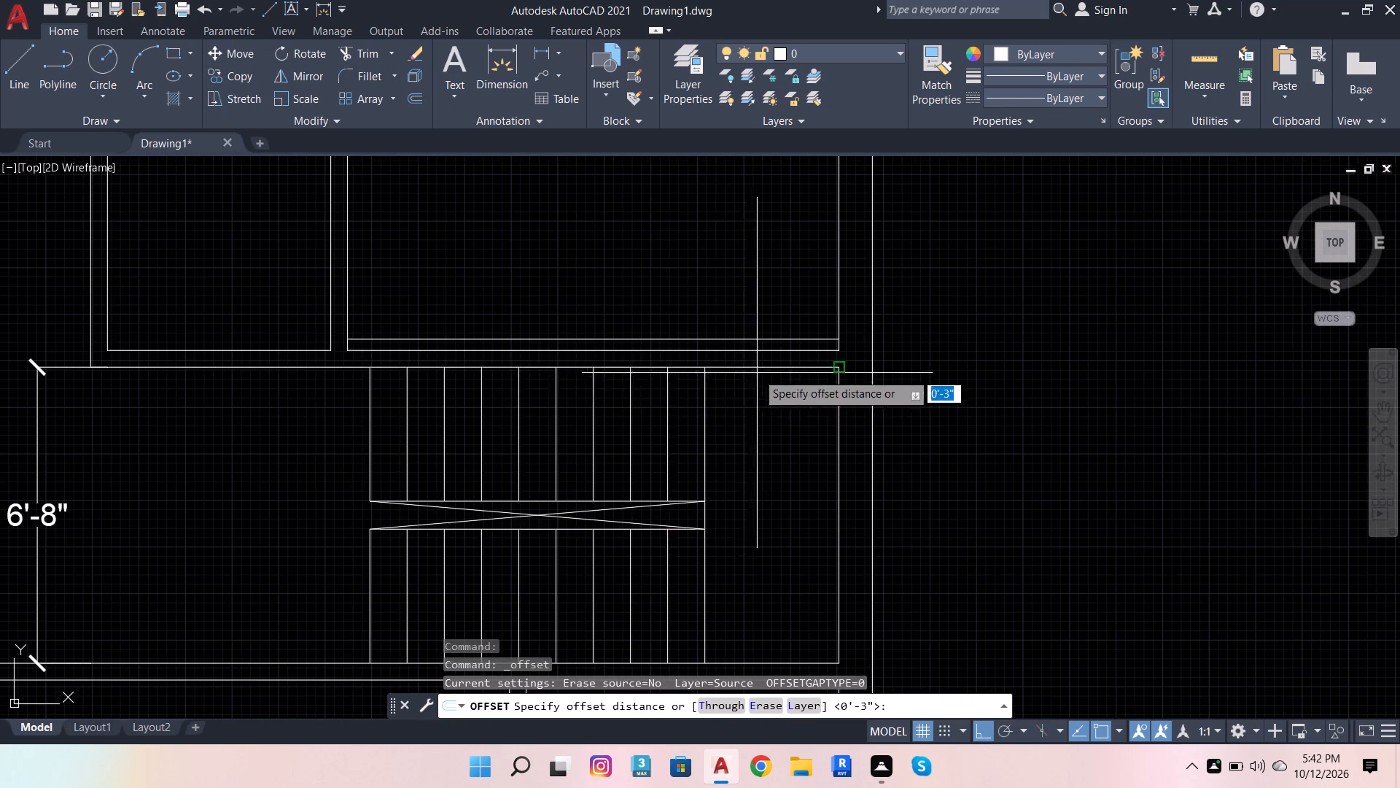
{"action": "left_click", "coordinate": [353, 333]}
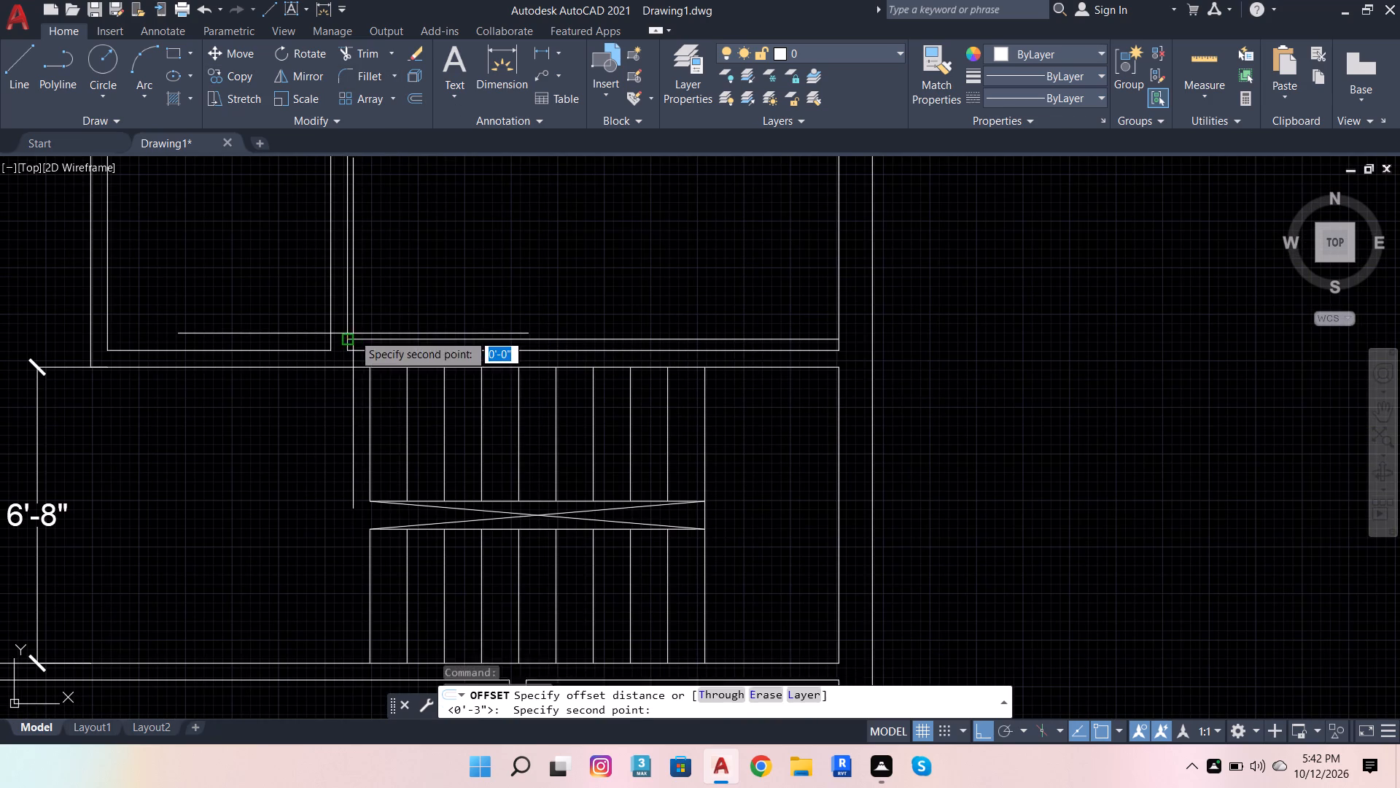
{"action": "type", "text": "3'"}
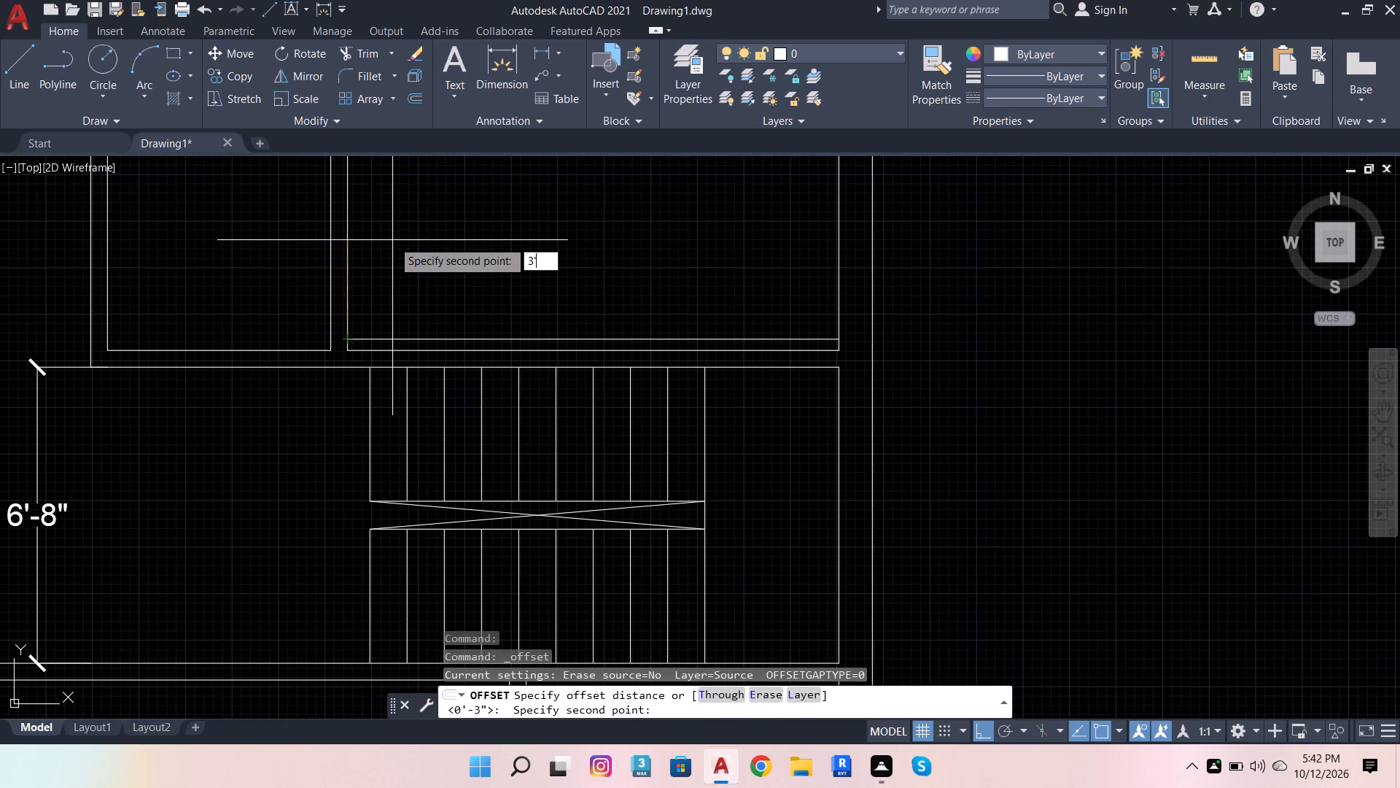
{"action": "key", "text": "Return"}
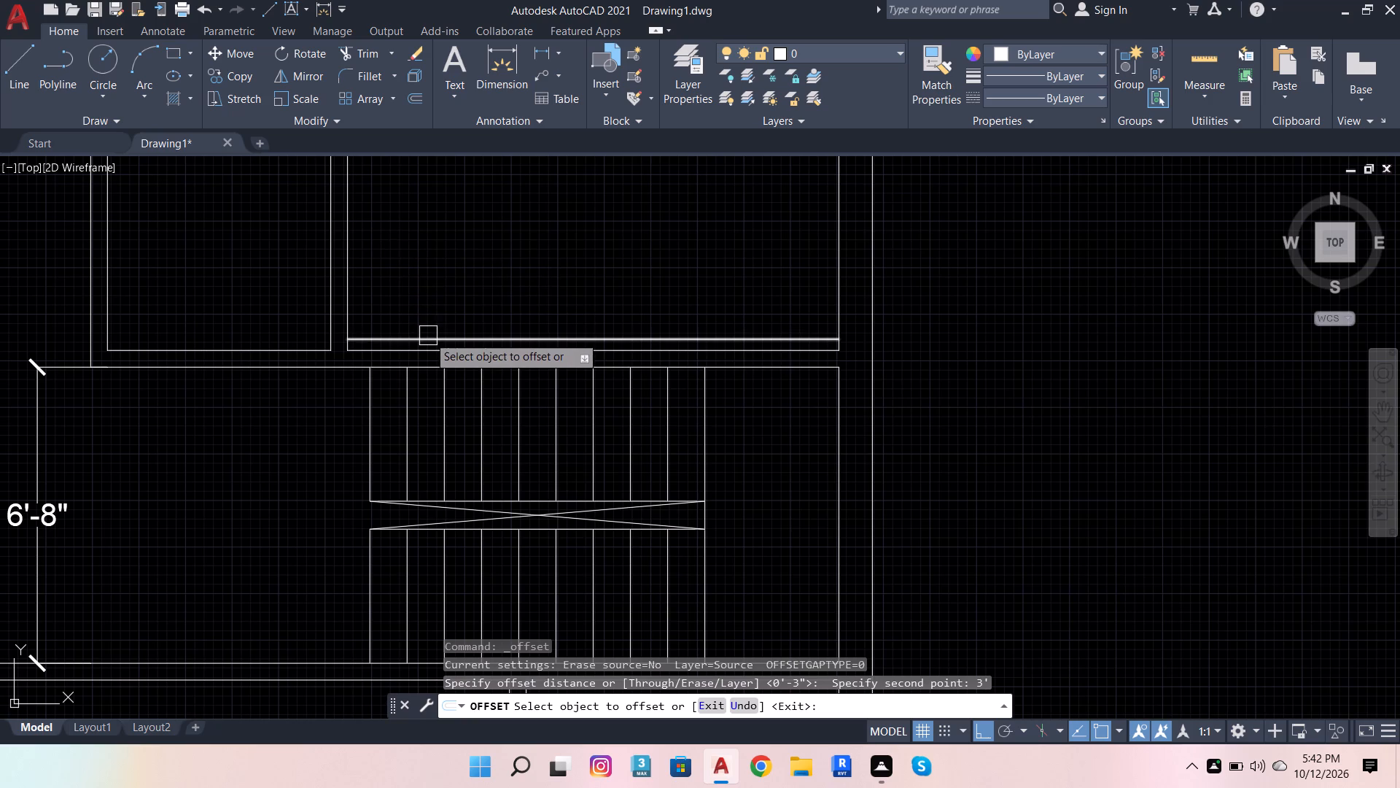
{"action": "left_click", "coordinate": [428, 339]}
{"action": "left_click", "coordinate": [428, 298]}
{"action": "scroll", "coordinate": [428, 298], "scroll_direction": "down", "scroll_amount": 3}
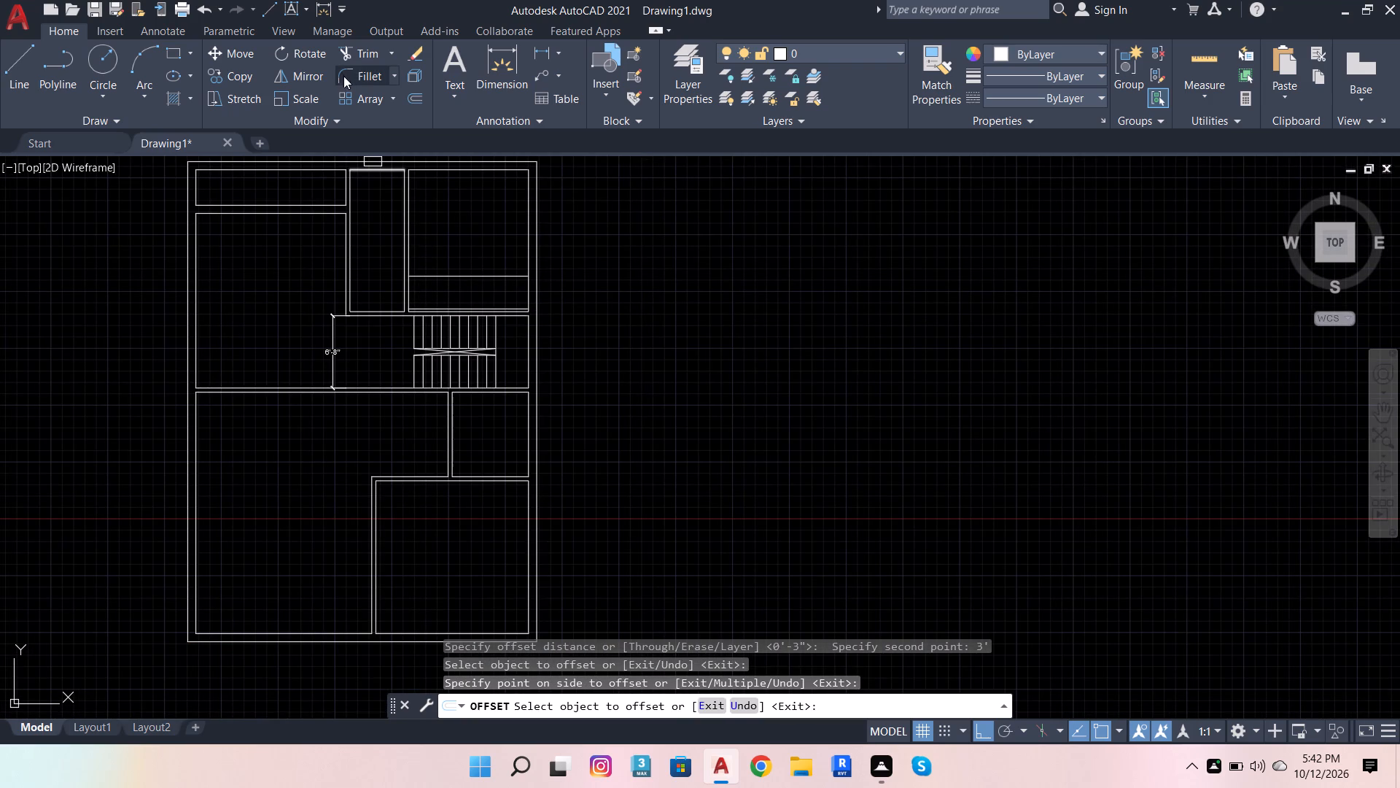
Trim the two offset lines back to the northeast room's west partition and cut the partition between them to form a door opening.
{"action": "left_click", "coordinate": [348, 54]}
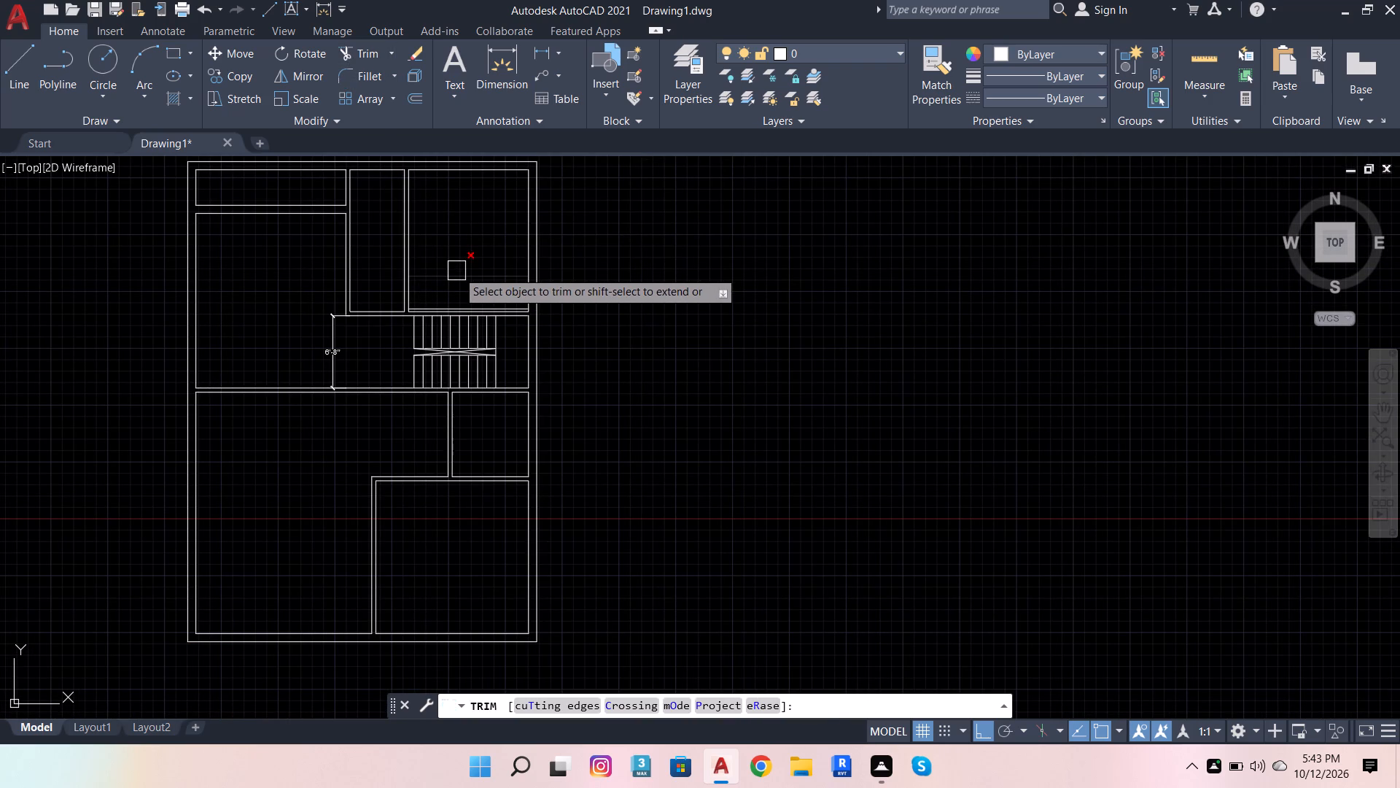
{"action": "left_click", "coordinate": [456, 270], "text": "shift"}
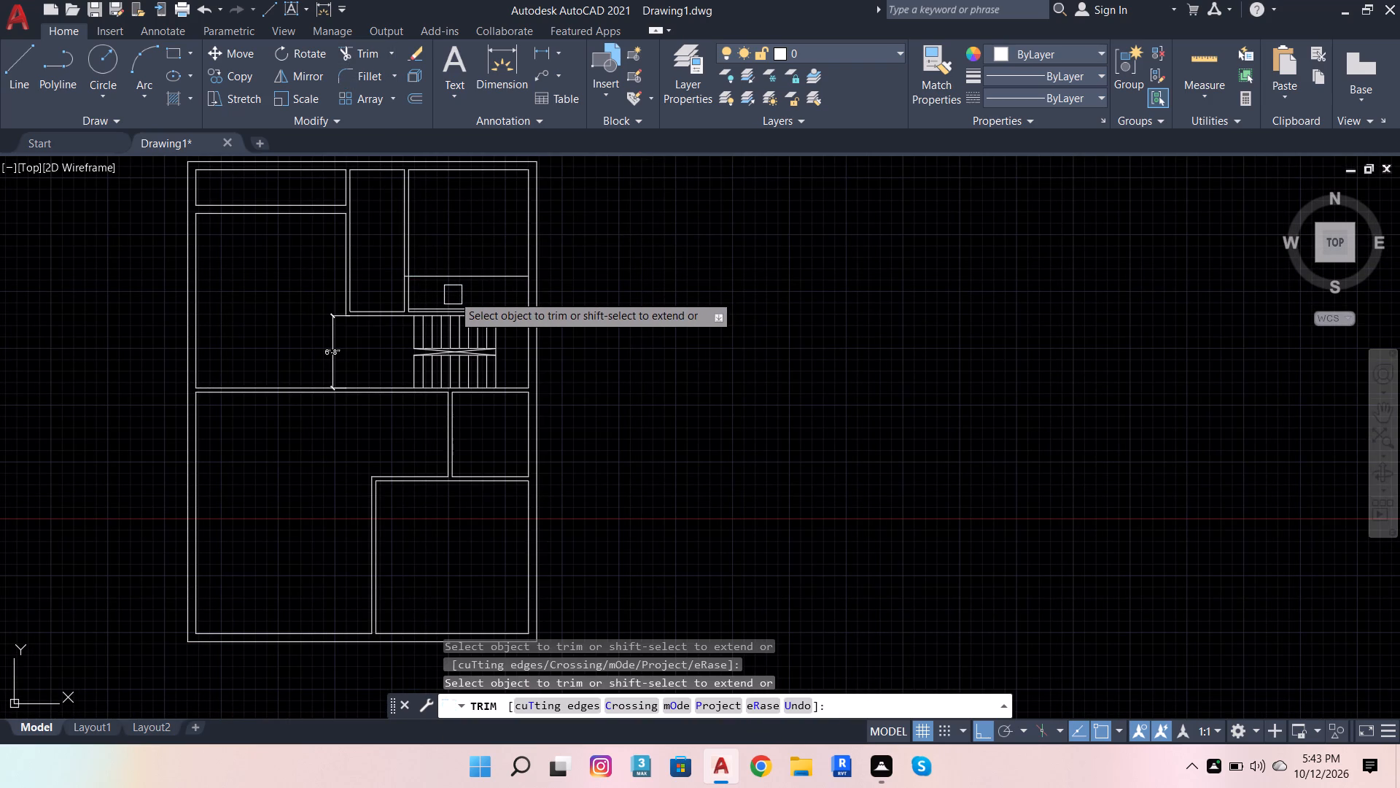
{"action": "left_click", "coordinate": [451, 299], "text": "shift"}
{"action": "scroll", "coordinate": [466, 285], "scroll_direction": "up", "scroll_amount": 2}
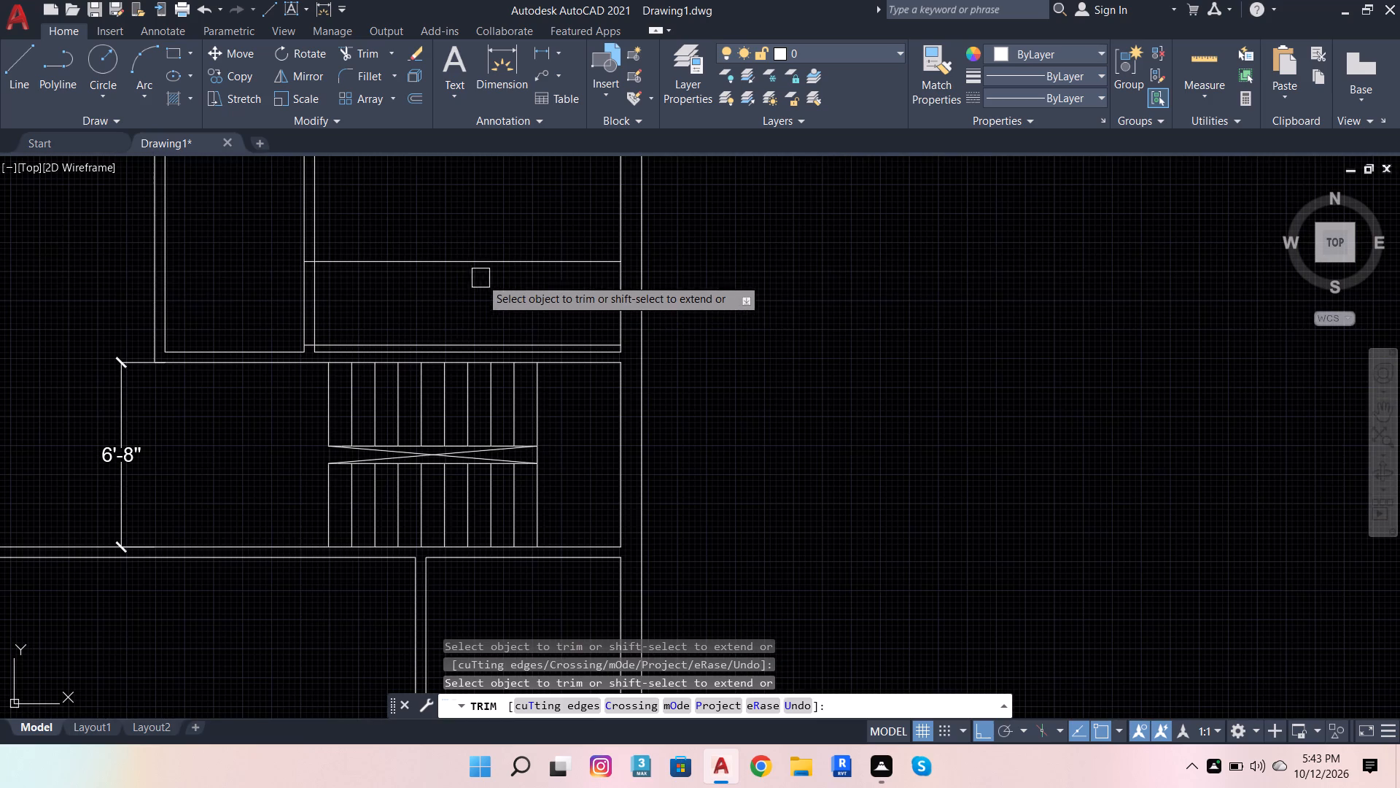
{"action": "left_click", "coordinate": [486, 273]}
{"action": "left_click", "coordinate": [488, 260]}
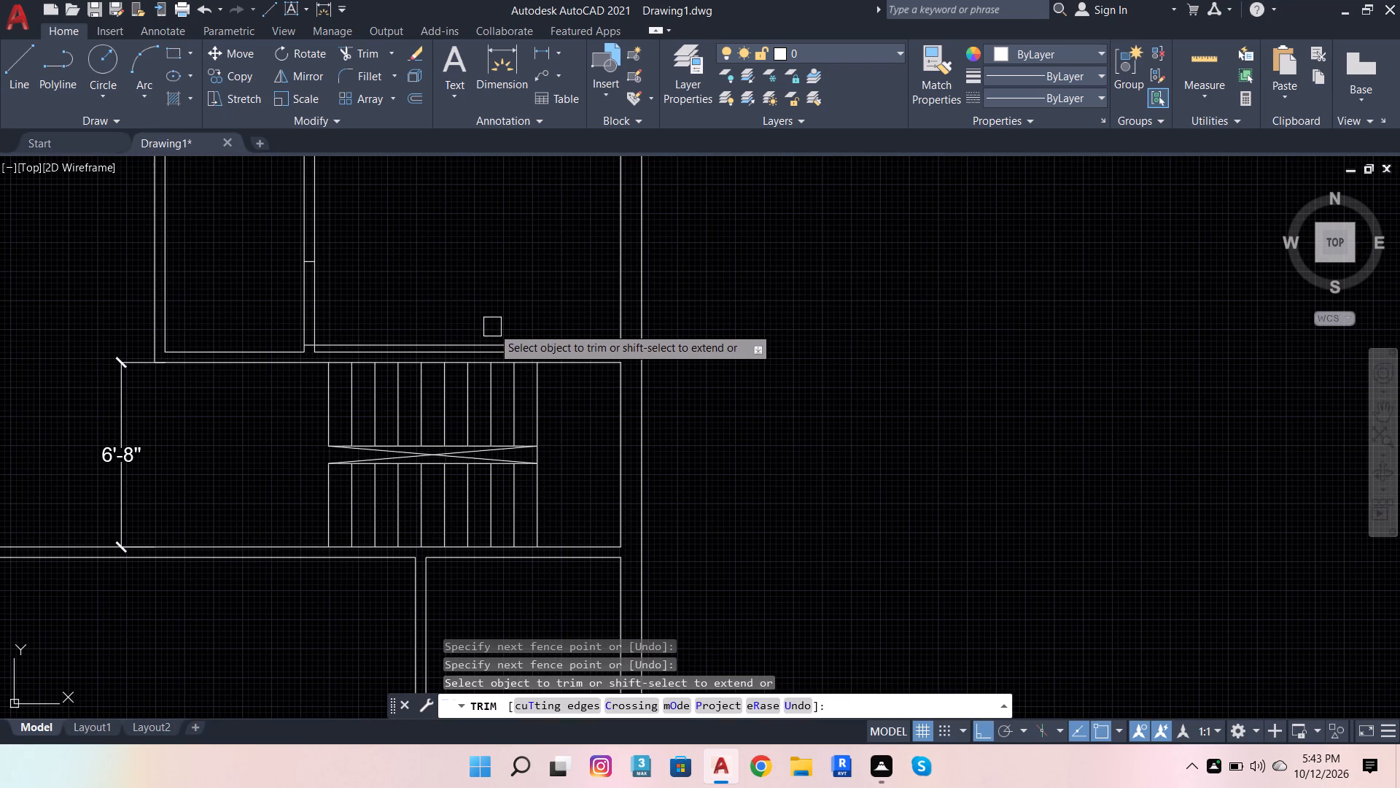
{"action": "left_click", "coordinate": [497, 336]}
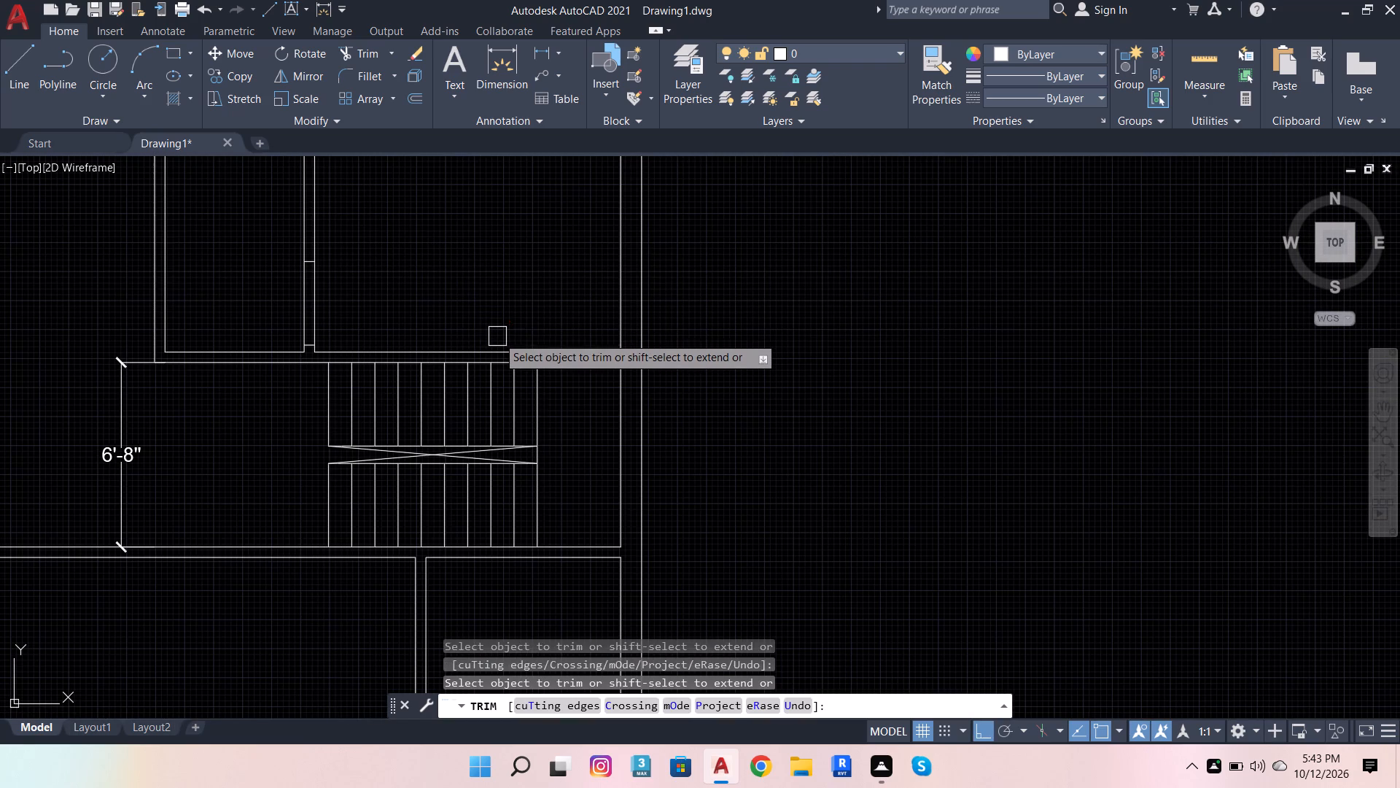
{"action": "left_click", "coordinate": [383, 274]}
{"action": "left_click", "coordinate": [269, 293]}
{"action": "scroll", "coordinate": [421, 313], "scroll_direction": "down", "scroll_amount": 1}
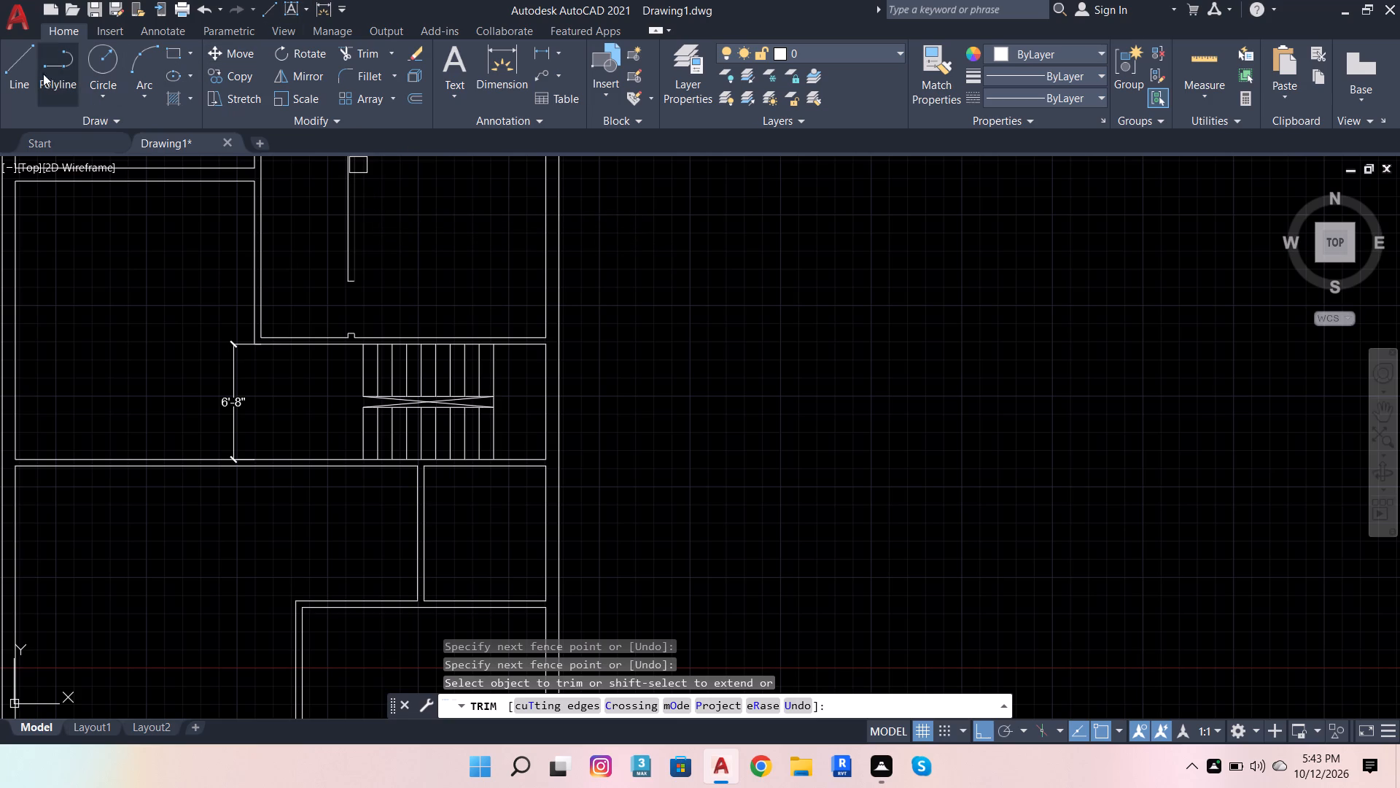
Offset the end line of the cut partition on the door opening's north side 6" north into the partition.
{"action": "left_click", "coordinate": [416, 106]}
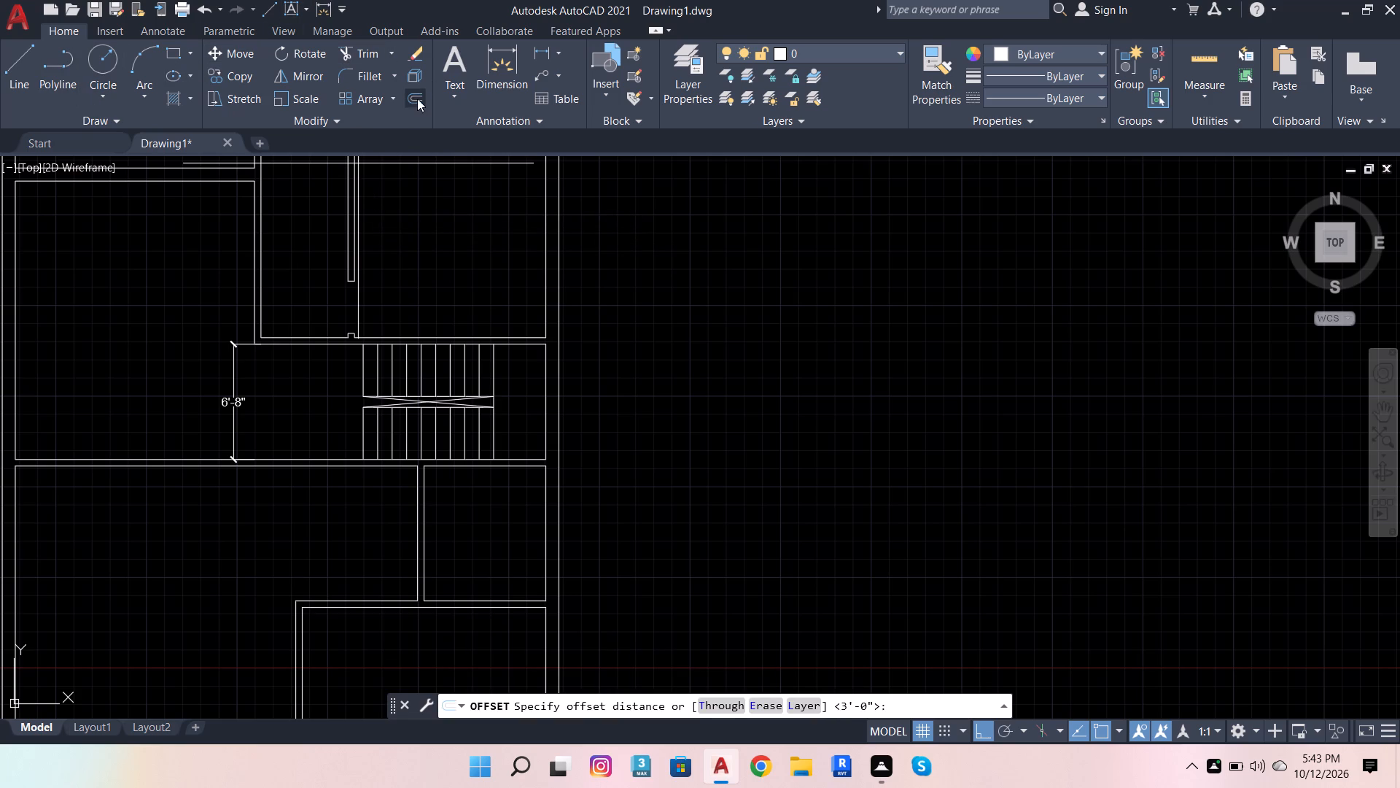
{"action": "left_click", "coordinate": [415, 103]}
{"action": "scroll", "coordinate": [332, 258], "scroll_direction": "up", "scroll_amount": 4}
{"action": "left_click", "coordinate": [412, 410]}
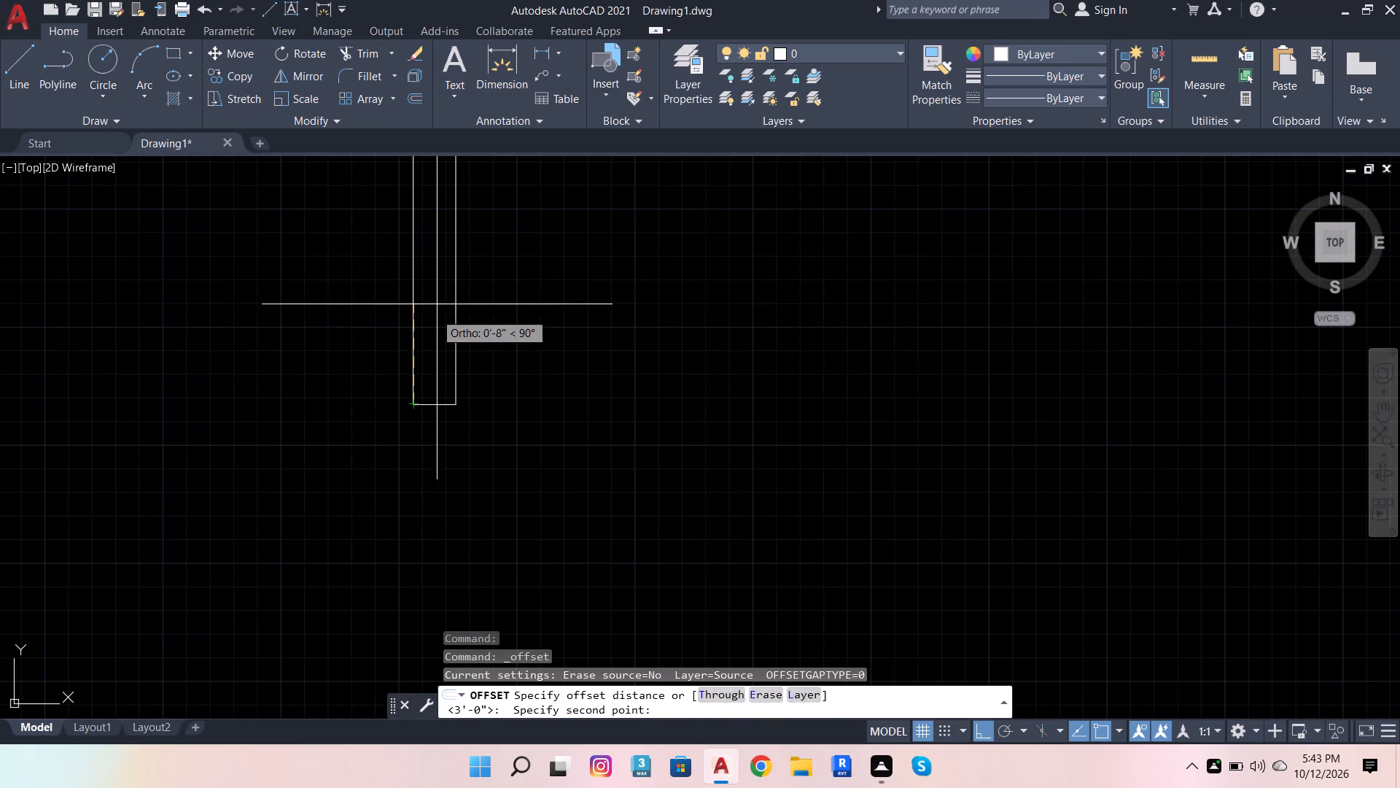
{"action": "key", "text": "6"}
{"action": "key", "text": "Return"}
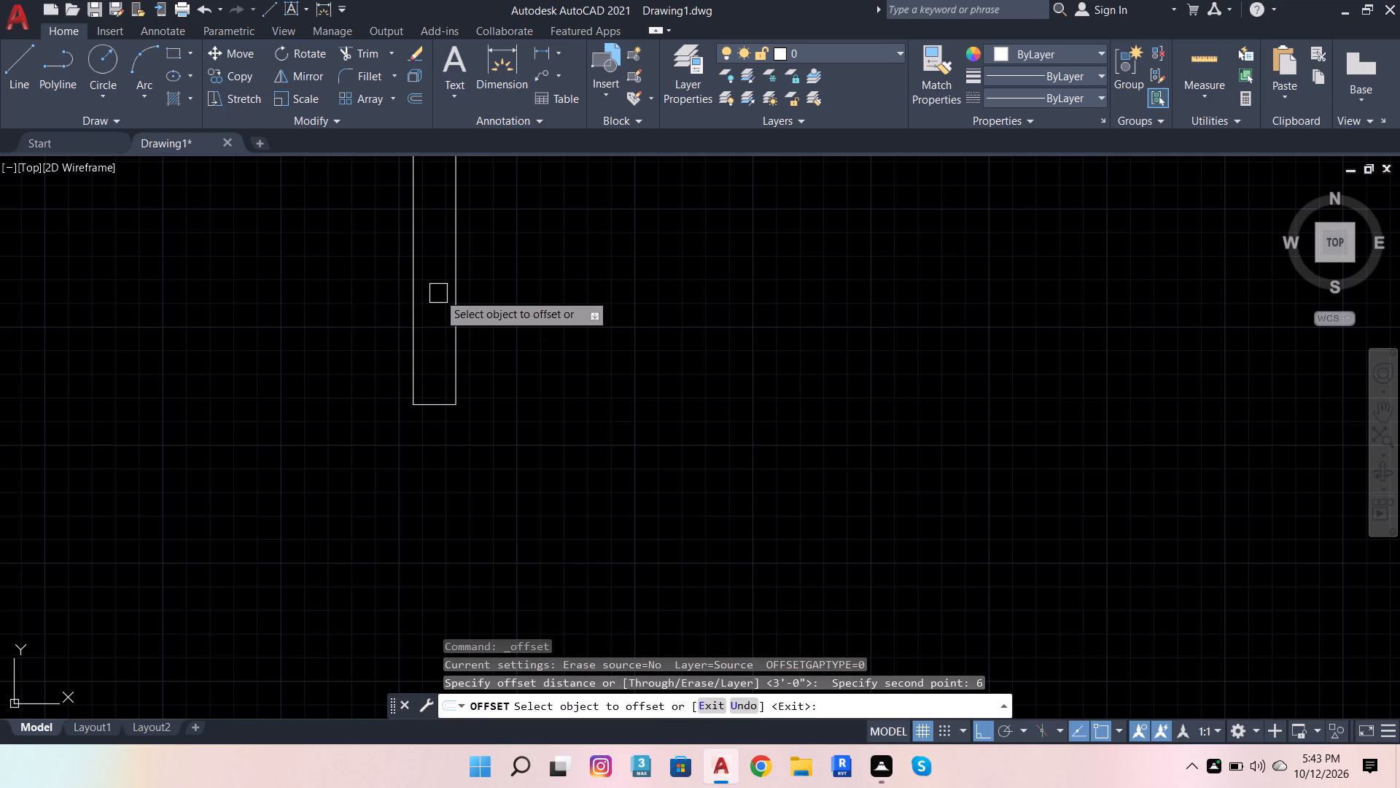
{"action": "left_click", "coordinate": [440, 406]}
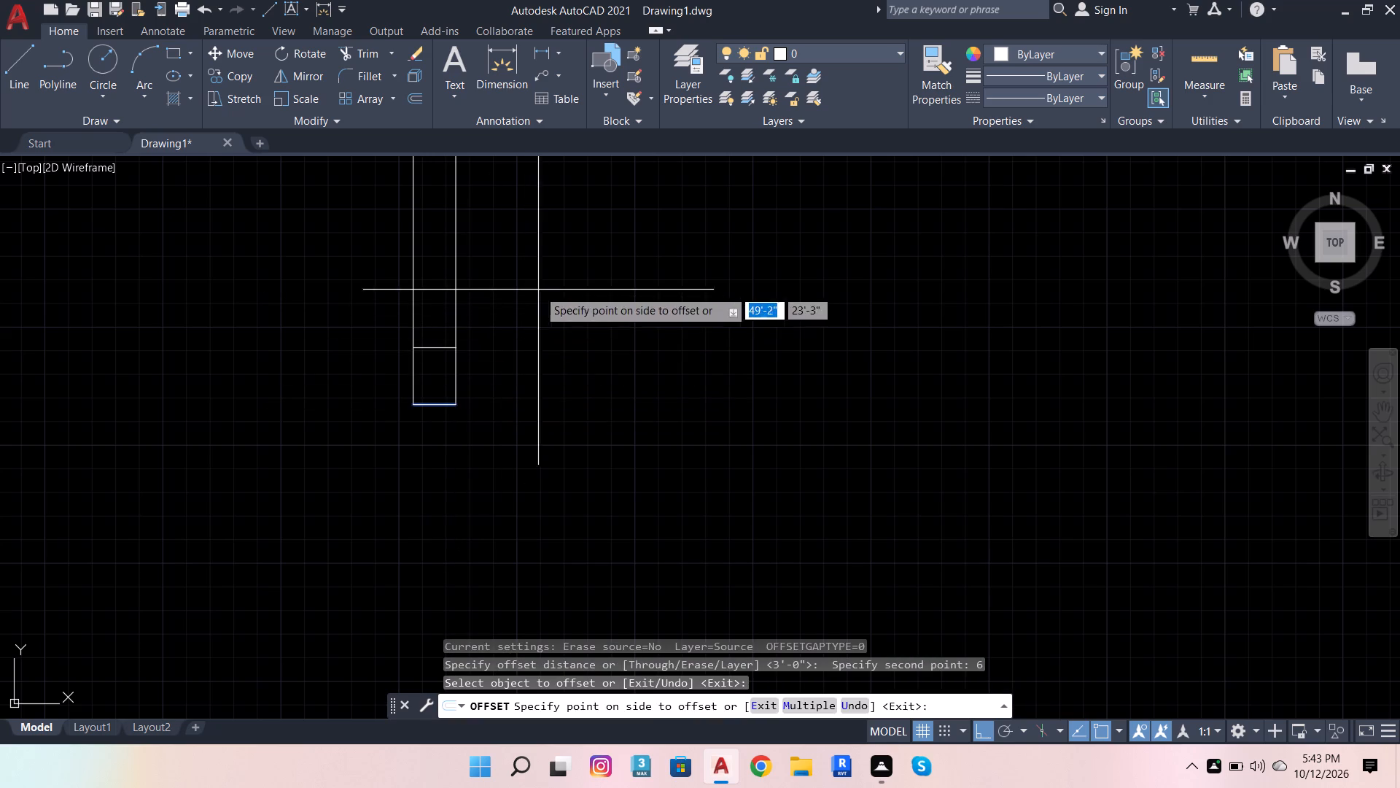
{"action": "left_click", "coordinate": [538, 290]}
{"action": "scroll", "coordinate": [549, 371], "scroll_direction": "down", "scroll_amount": 3}
{"action": "scroll", "coordinate": [587, 428], "scroll_direction": "down", "scroll_amount": 1}
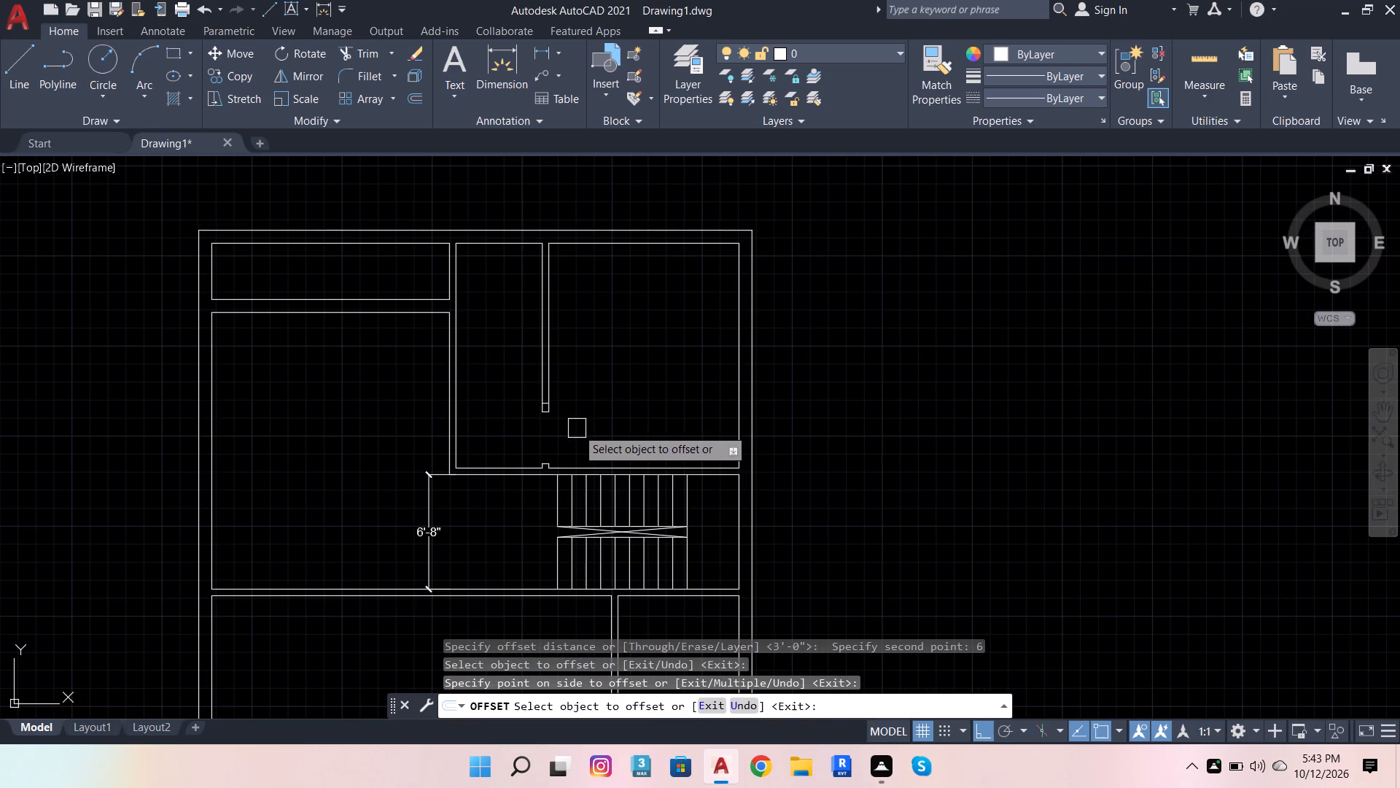
{"action": "scroll", "coordinate": [577, 432], "scroll_direction": "up", "scroll_amount": 2}
{"action": "scroll", "coordinate": [535, 419], "scroll_direction": "down", "scroll_amount": 2}
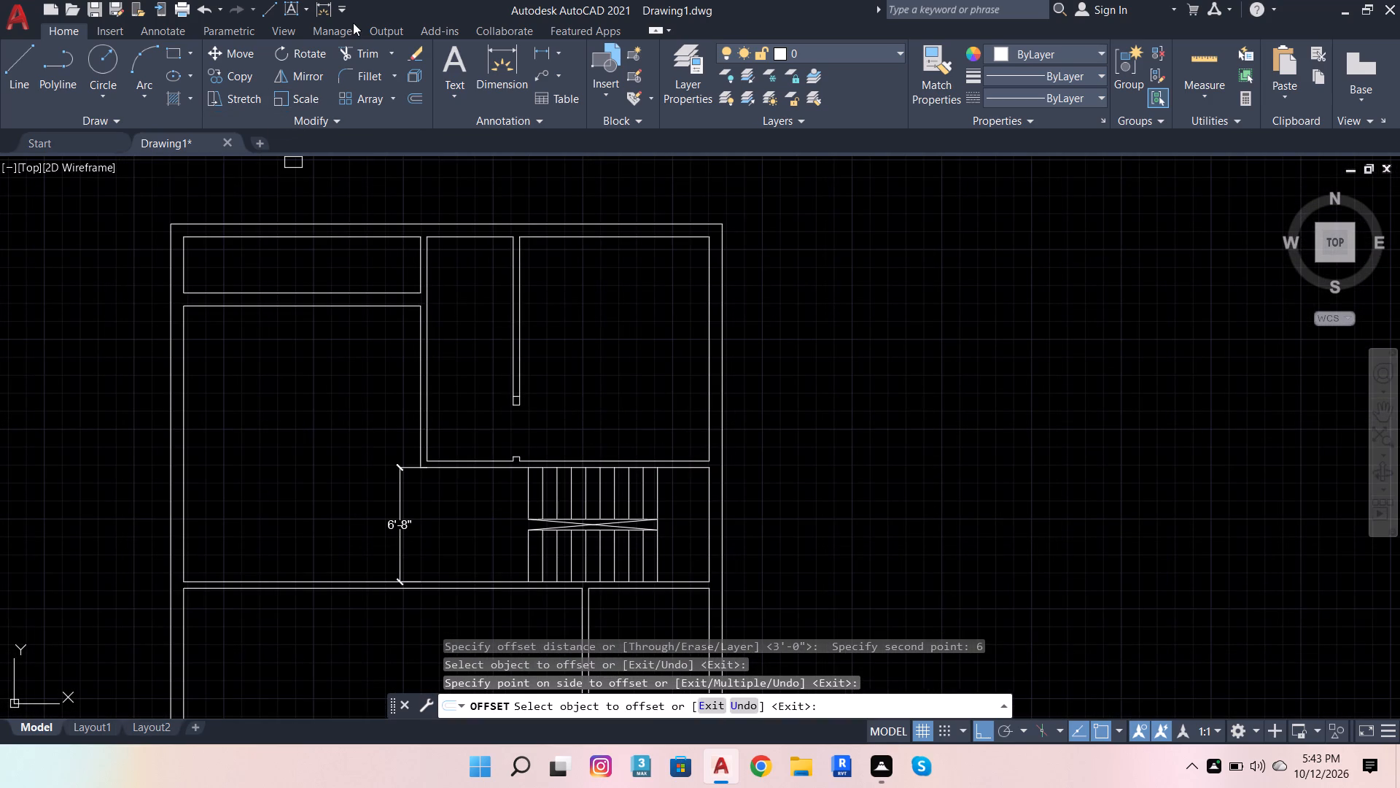
Dimension the partition's west face from the north wall's inner line to the new offset line, placing the dimension in the northeast room.
{"action": "left_click", "coordinate": [12, 67]}
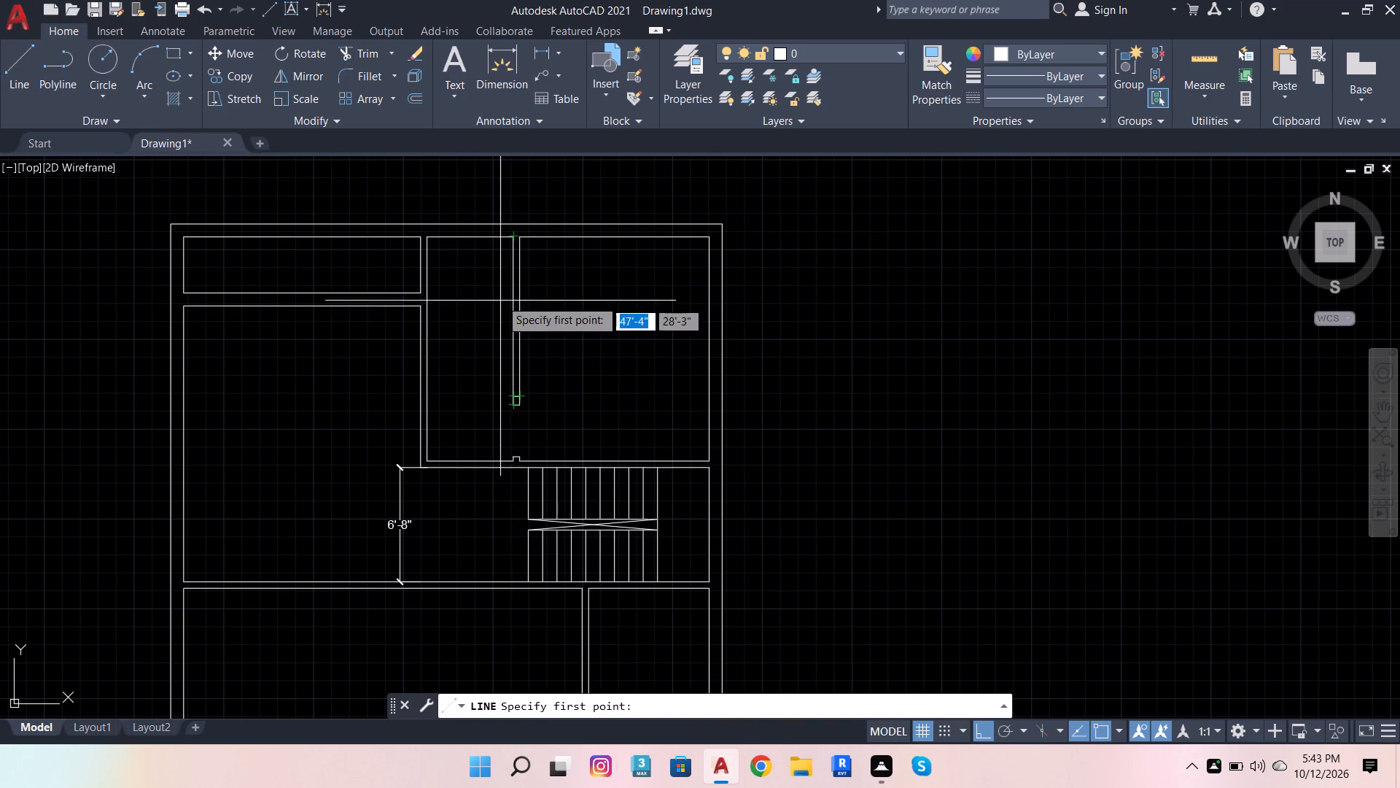
{"action": "left_click", "coordinate": [506, 77]}
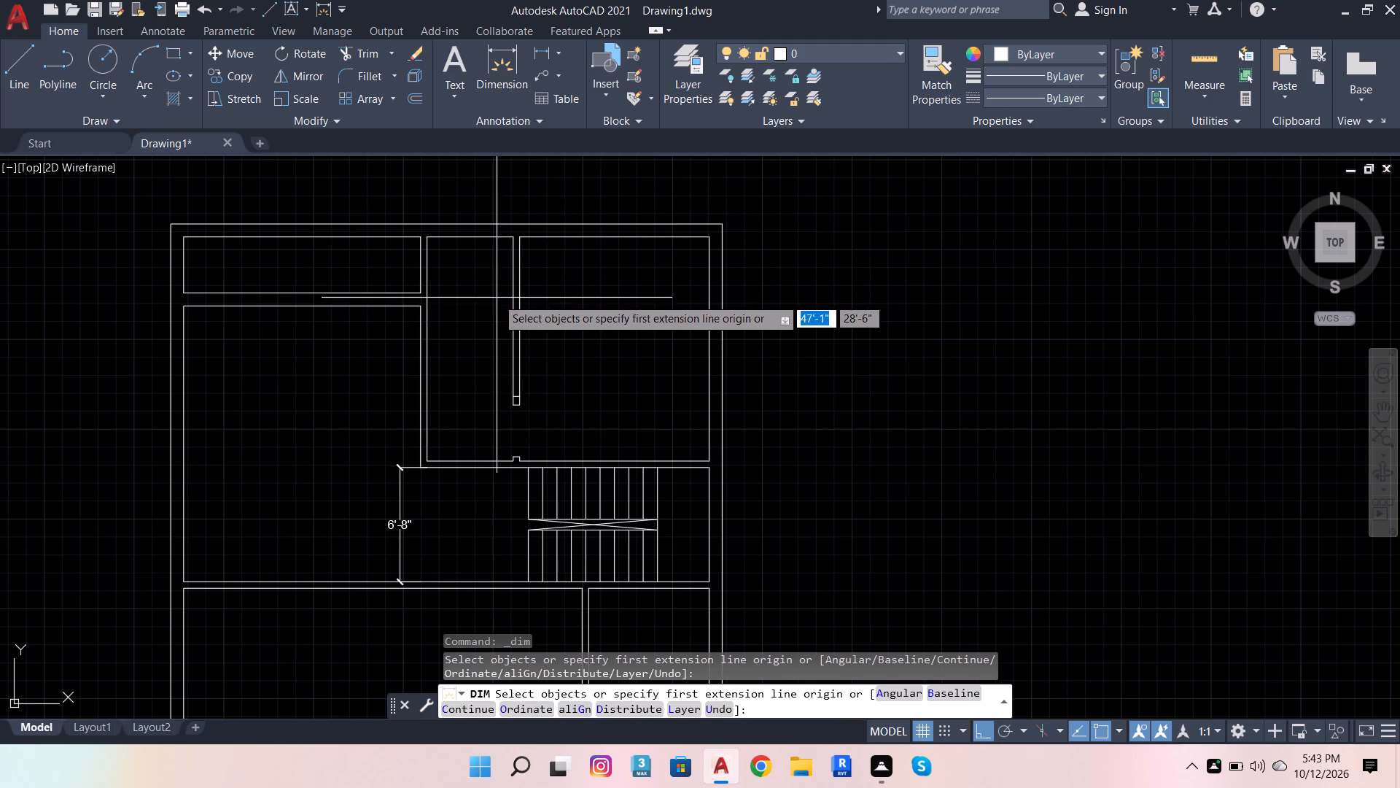
{"action": "left_click", "coordinate": [507, 233]}
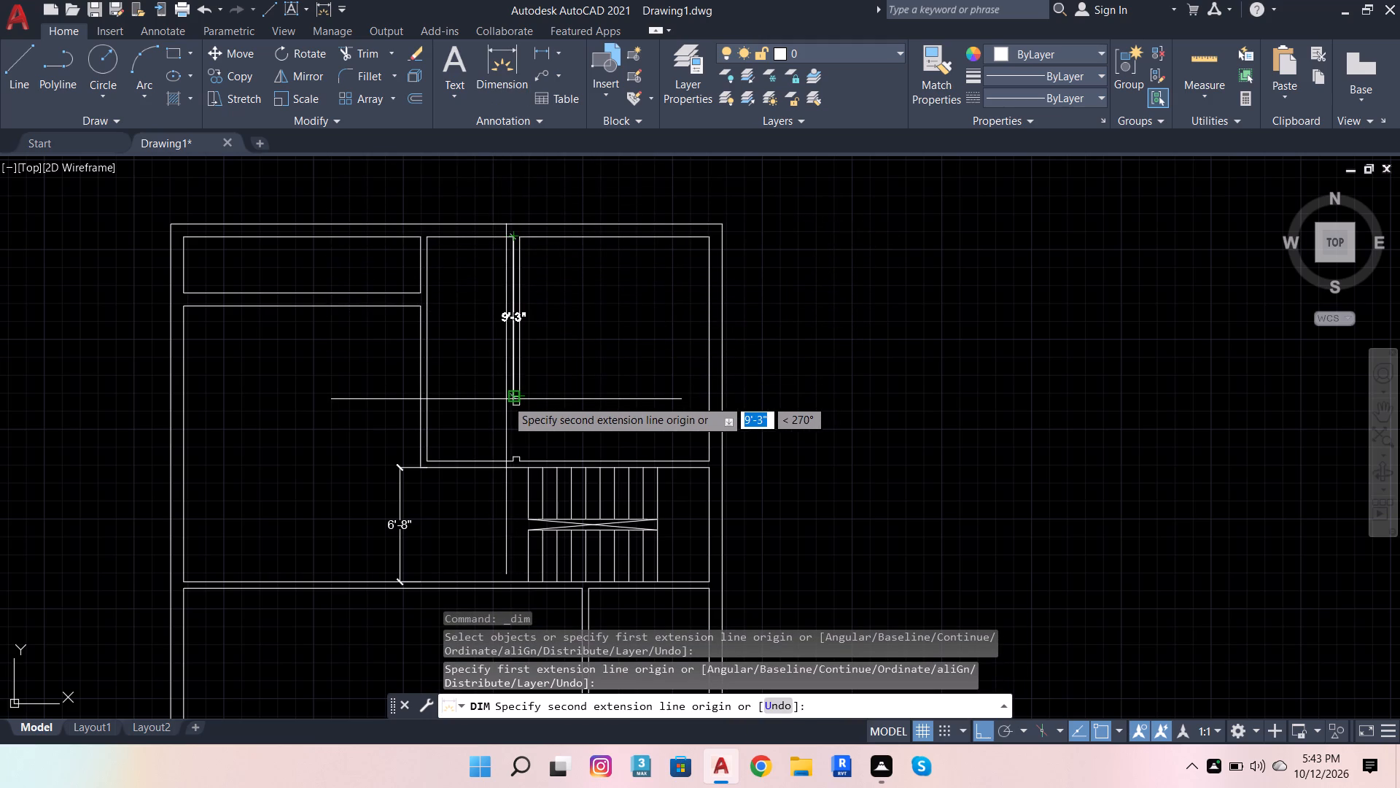
{"action": "scroll", "coordinate": [508, 398], "scroll_direction": "up", "scroll_amount": 1}
{"action": "left_click", "coordinate": [508, 398]}
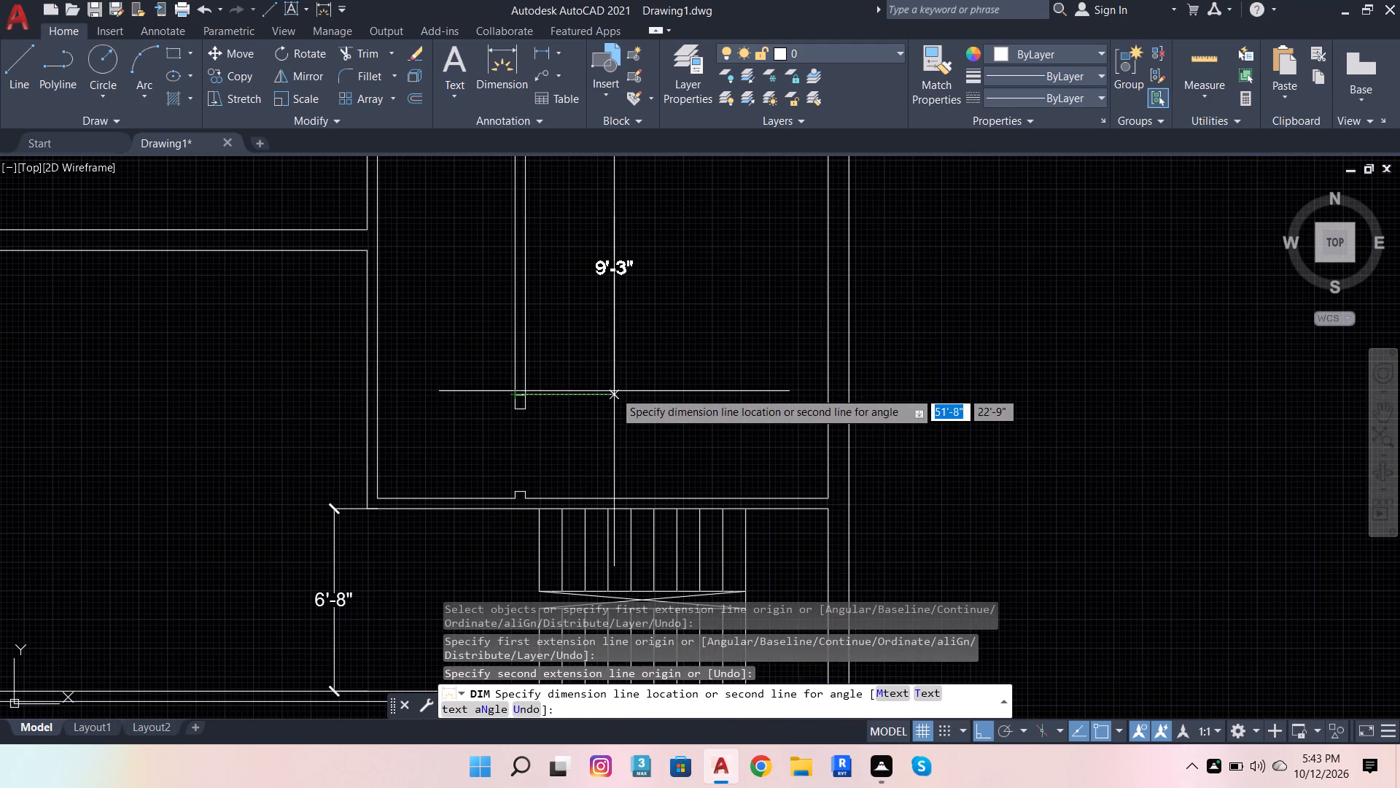
{"action": "left_click", "coordinate": [614, 391]}
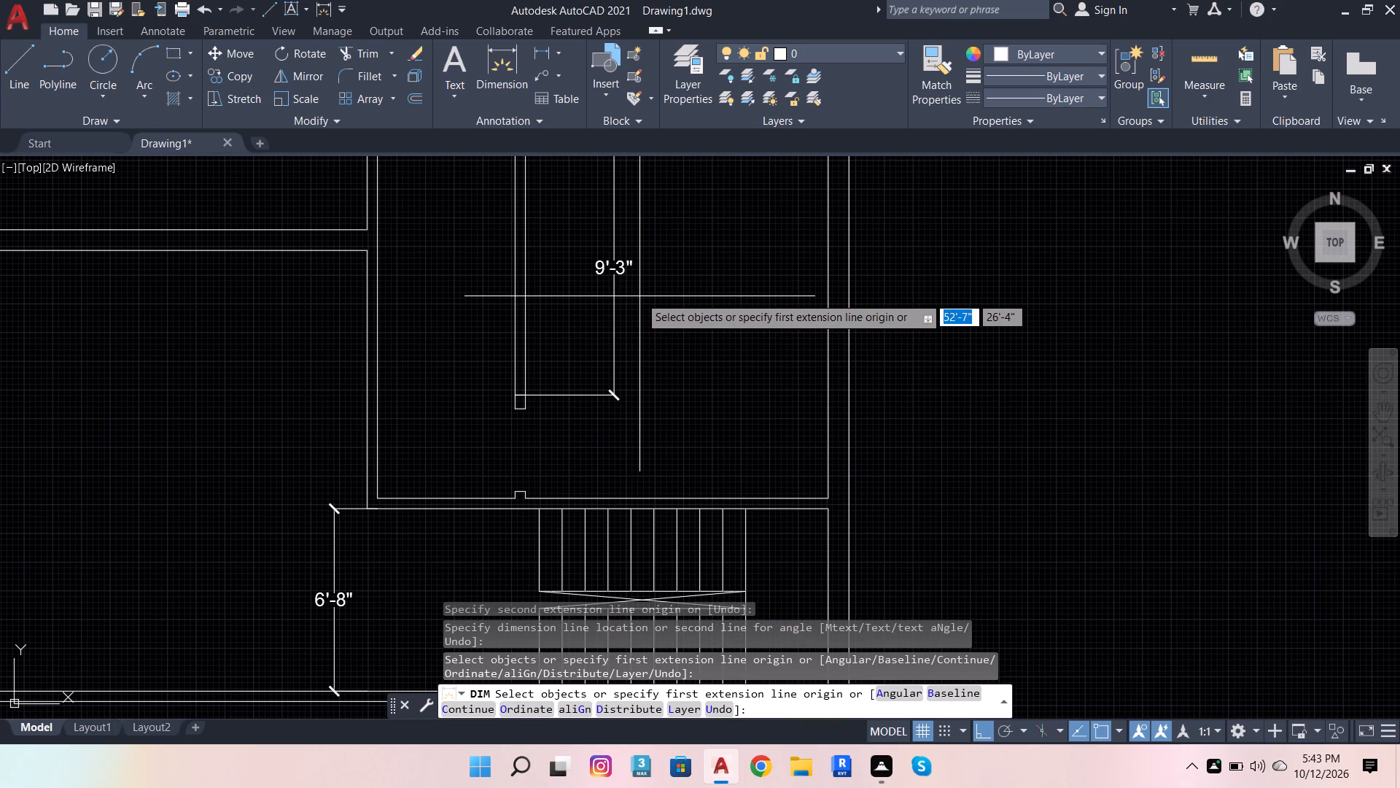
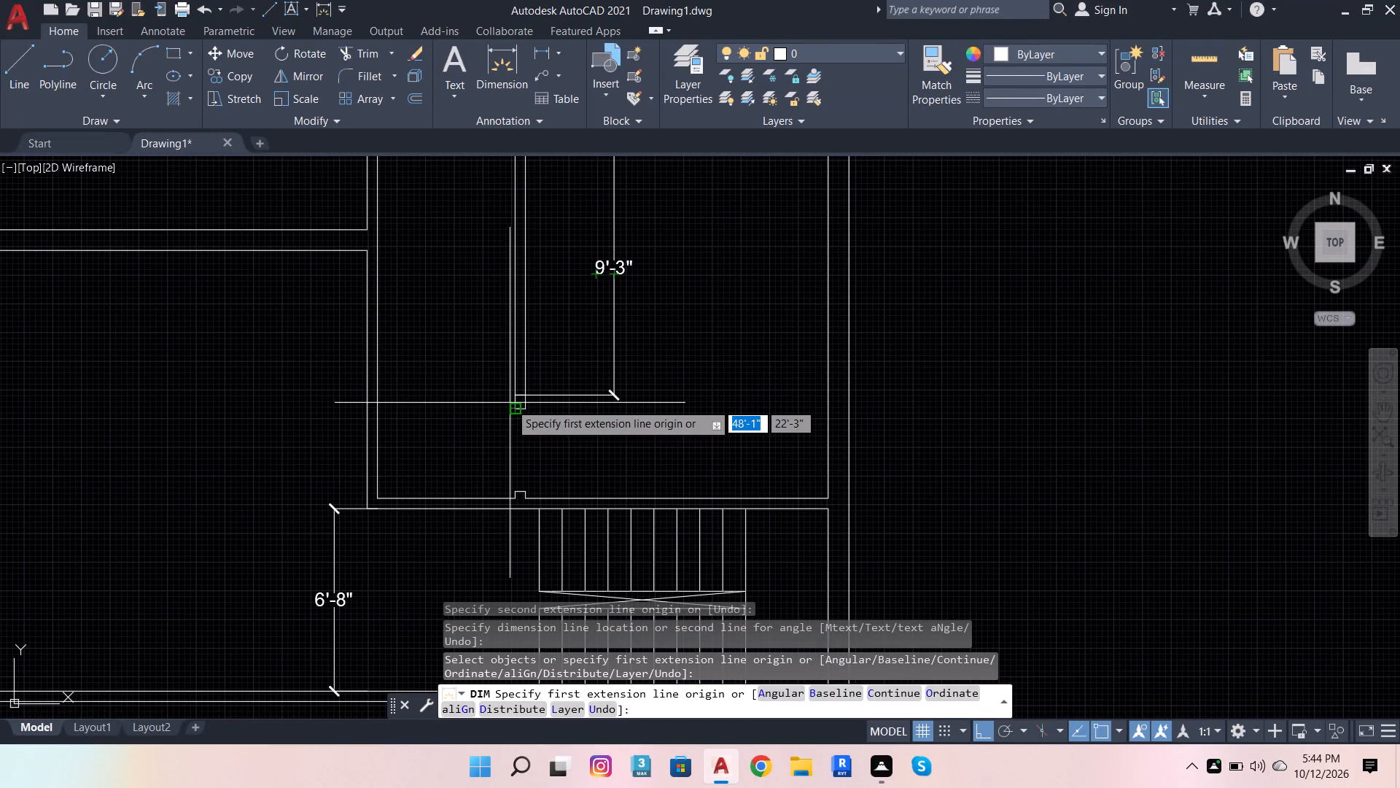
Dimension 8' south from the north wall's inner line along the partition's west face, placing the dimension just west of the partition.
{"action": "scroll", "coordinate": [524, 482], "scroll_direction": "down", "scroll_amount": 4}
{"action": "scroll", "coordinate": [528, 587], "scroll_direction": "up", "scroll_amount": 3}
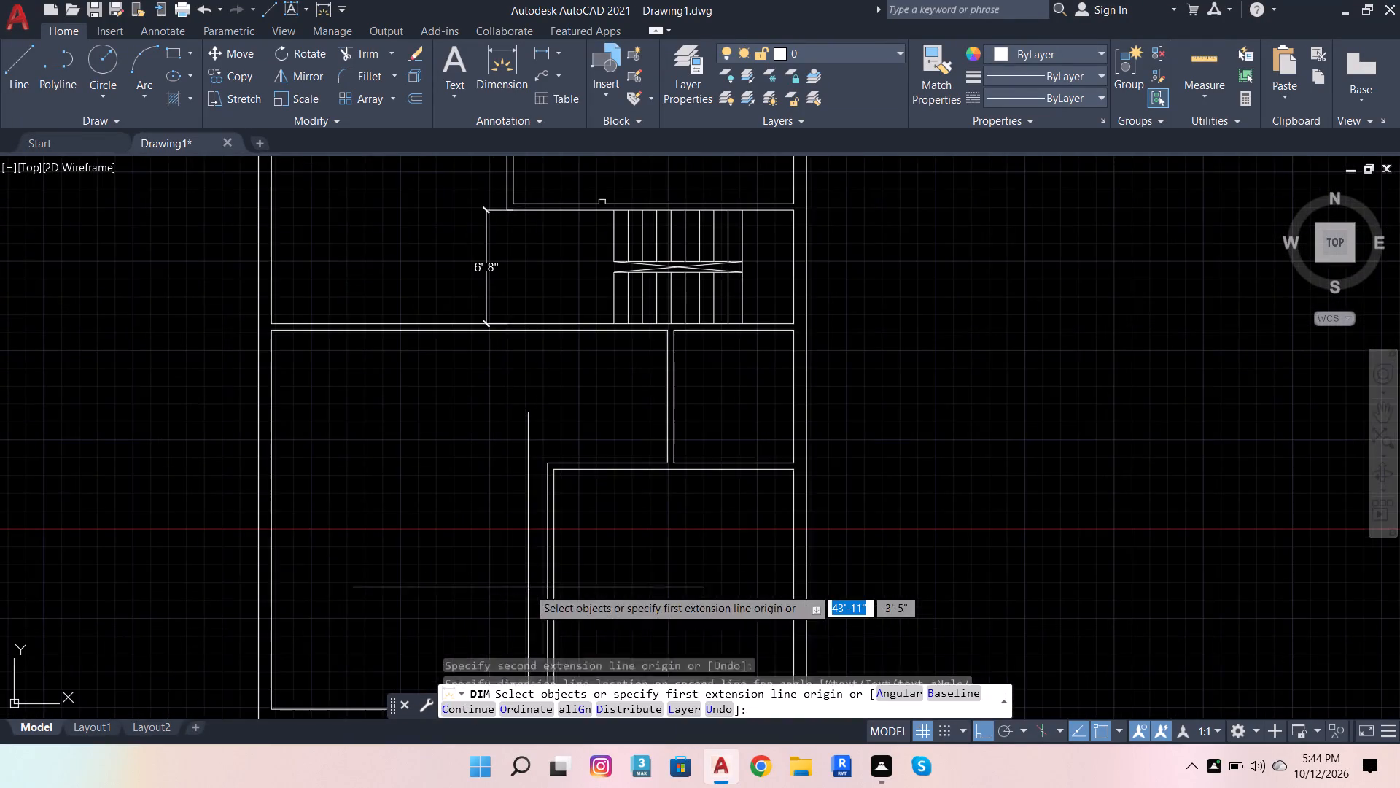
{"action": "scroll", "coordinate": [572, 519], "scroll_direction": "down", "scroll_amount": 2}
{"action": "scroll", "coordinate": [577, 354], "scroll_direction": "up", "scroll_amount": 2}
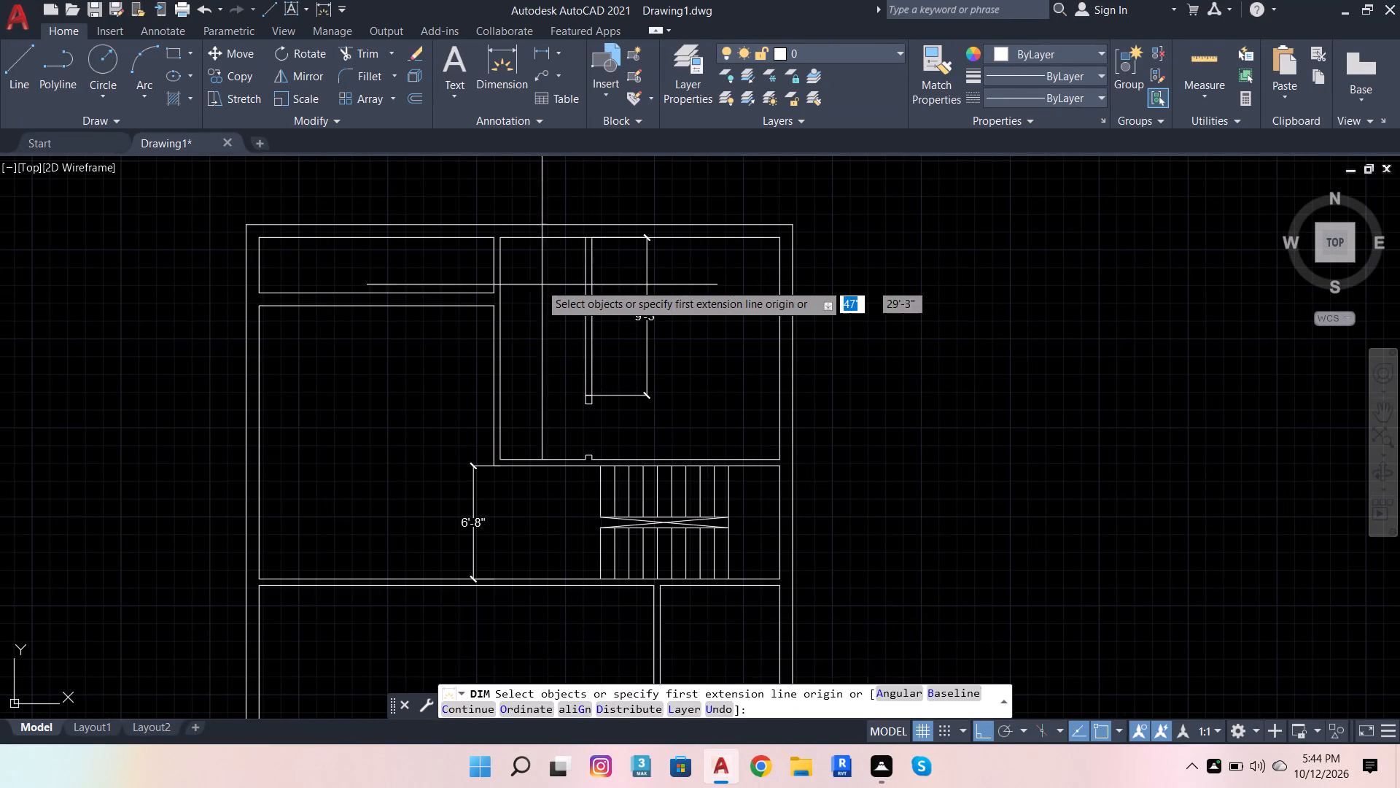
{"action": "left_click", "coordinate": [1, 67]}
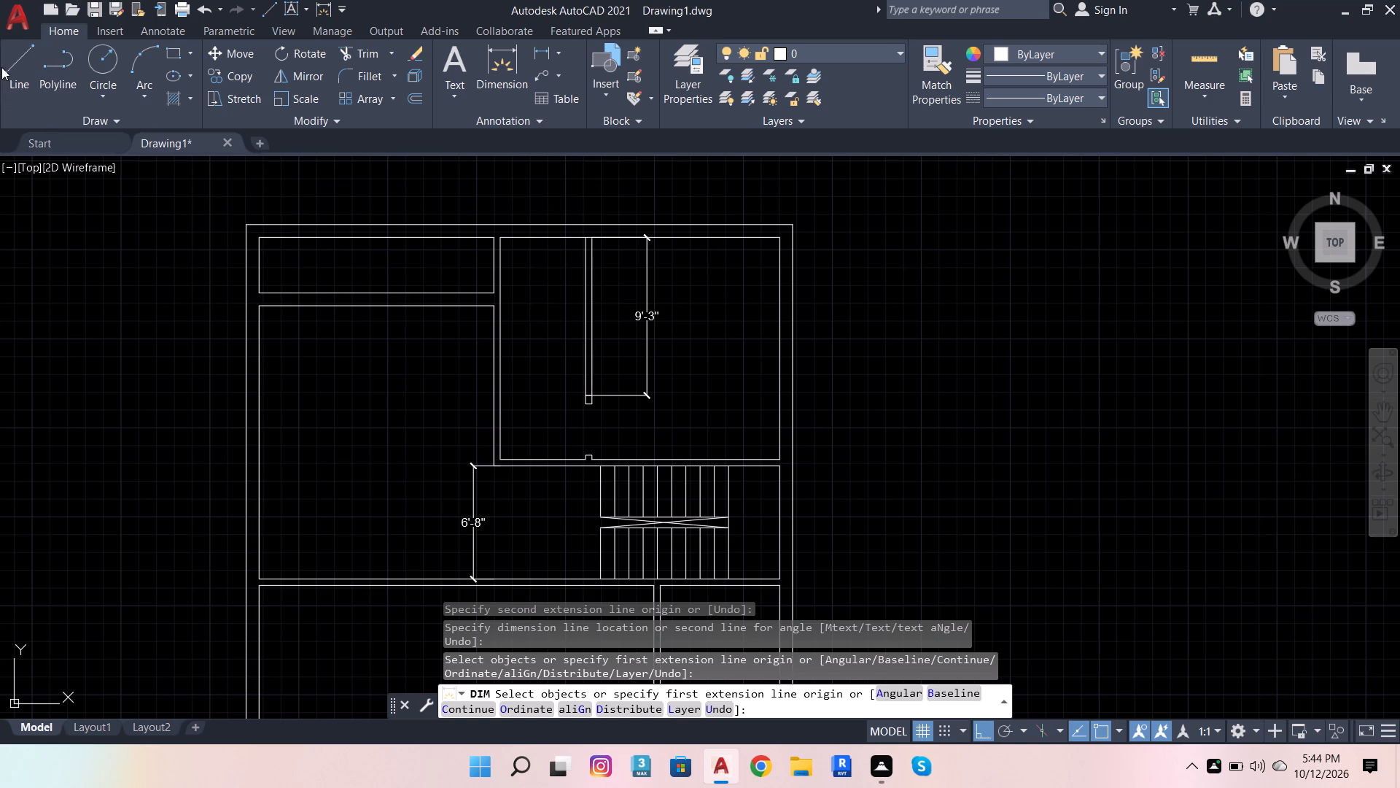
{"action": "left_click", "coordinate": [25, 65]}
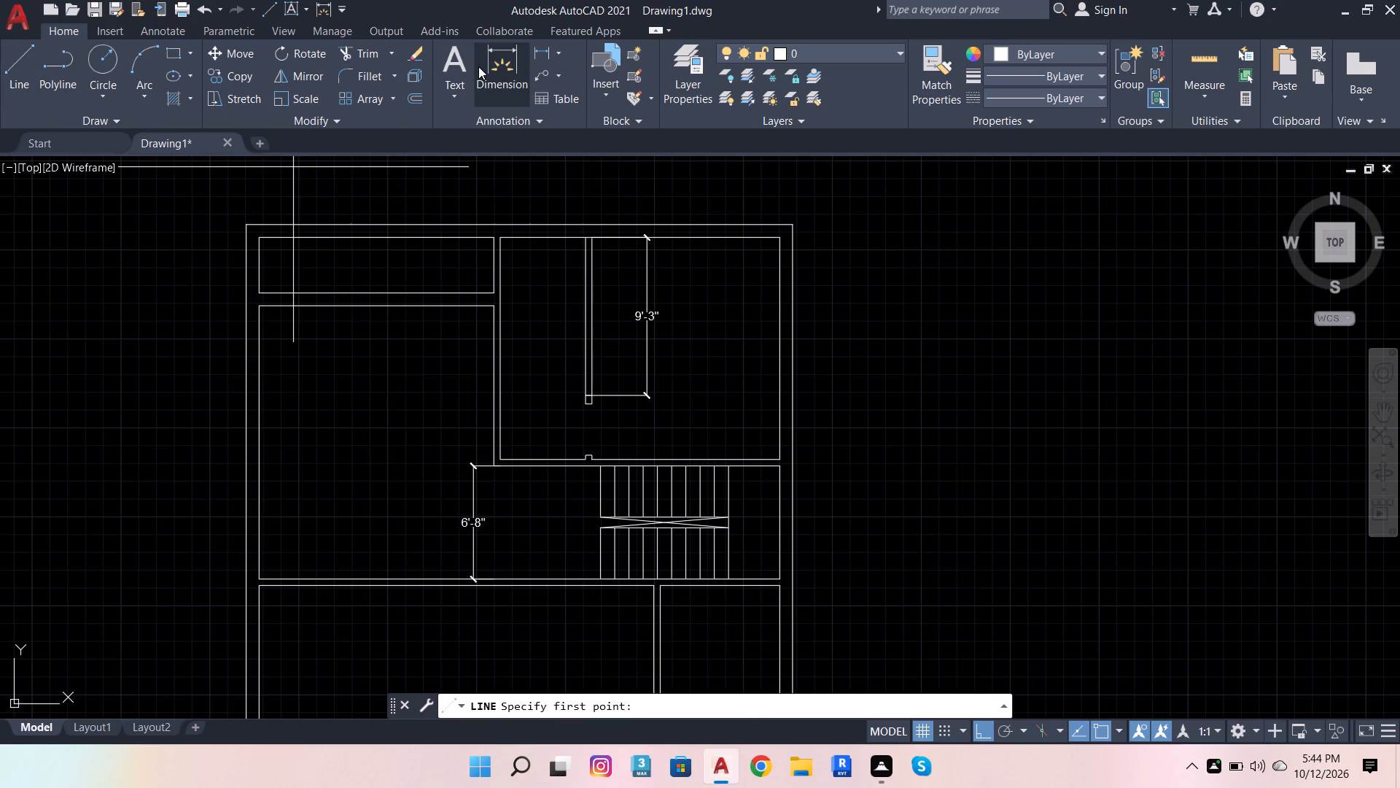
{"action": "left_click", "coordinate": [478, 66]}
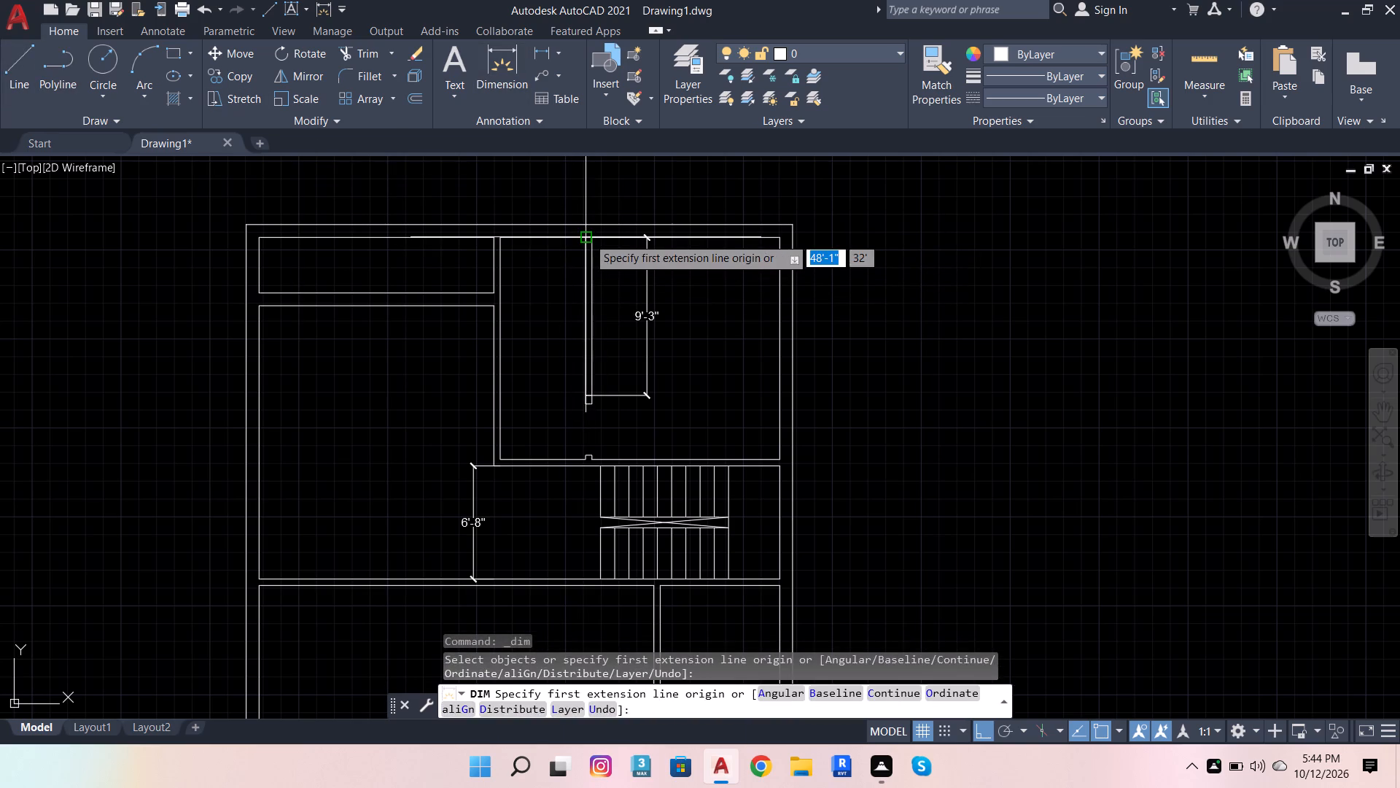
{"action": "left_click", "coordinate": [588, 237]}
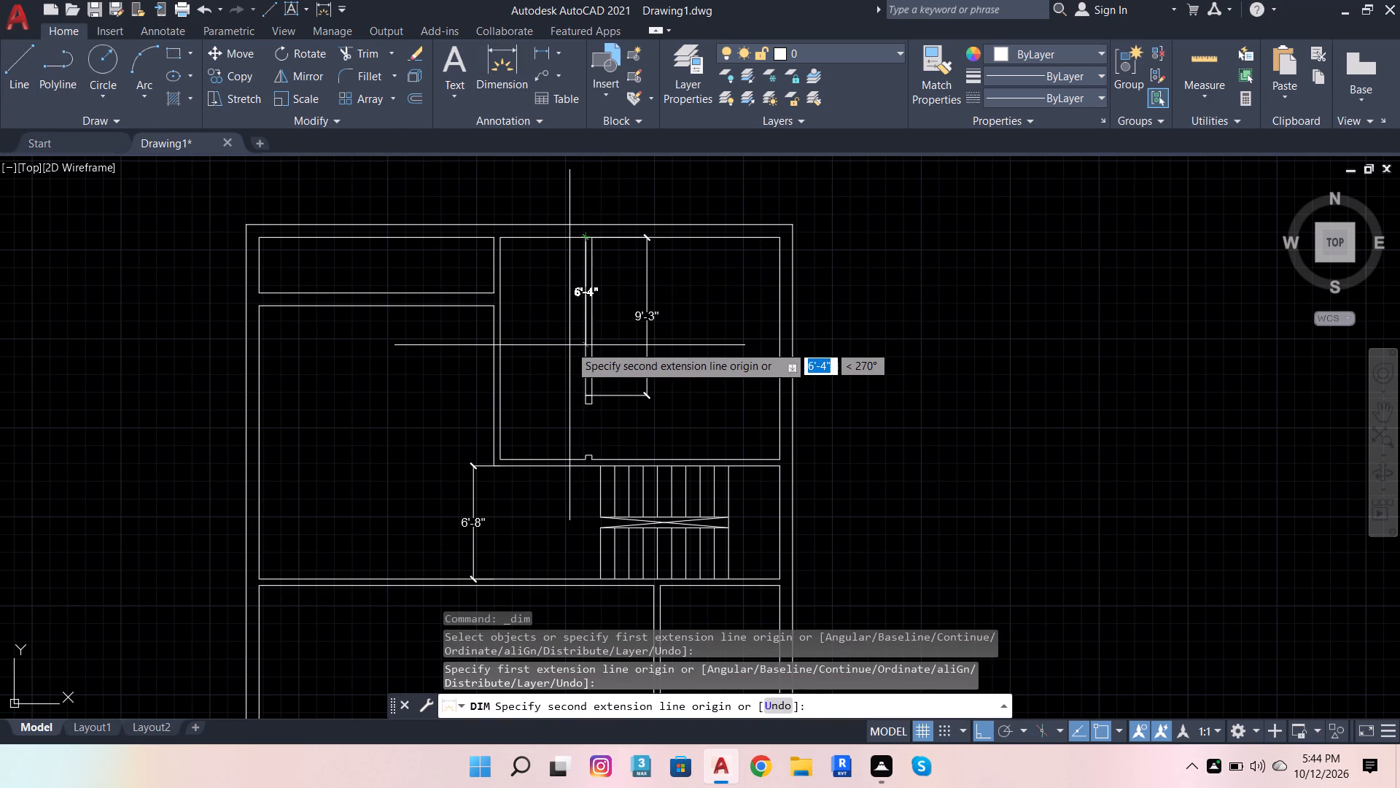
{"action": "type", "text": "8'"}
{"action": "key", "text": "Return"}
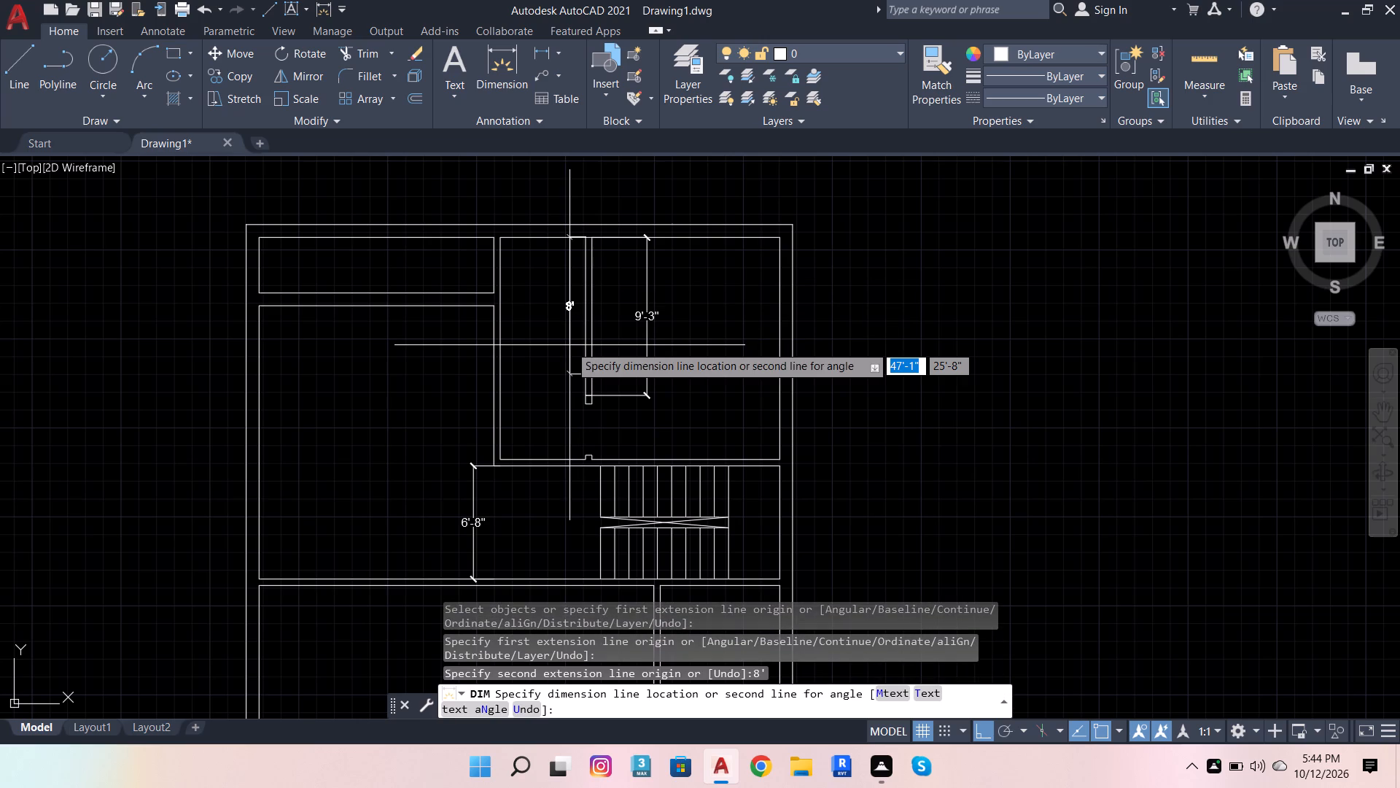
{"action": "scroll", "coordinate": [520, 371], "scroll_direction": "up", "scroll_amount": 3}
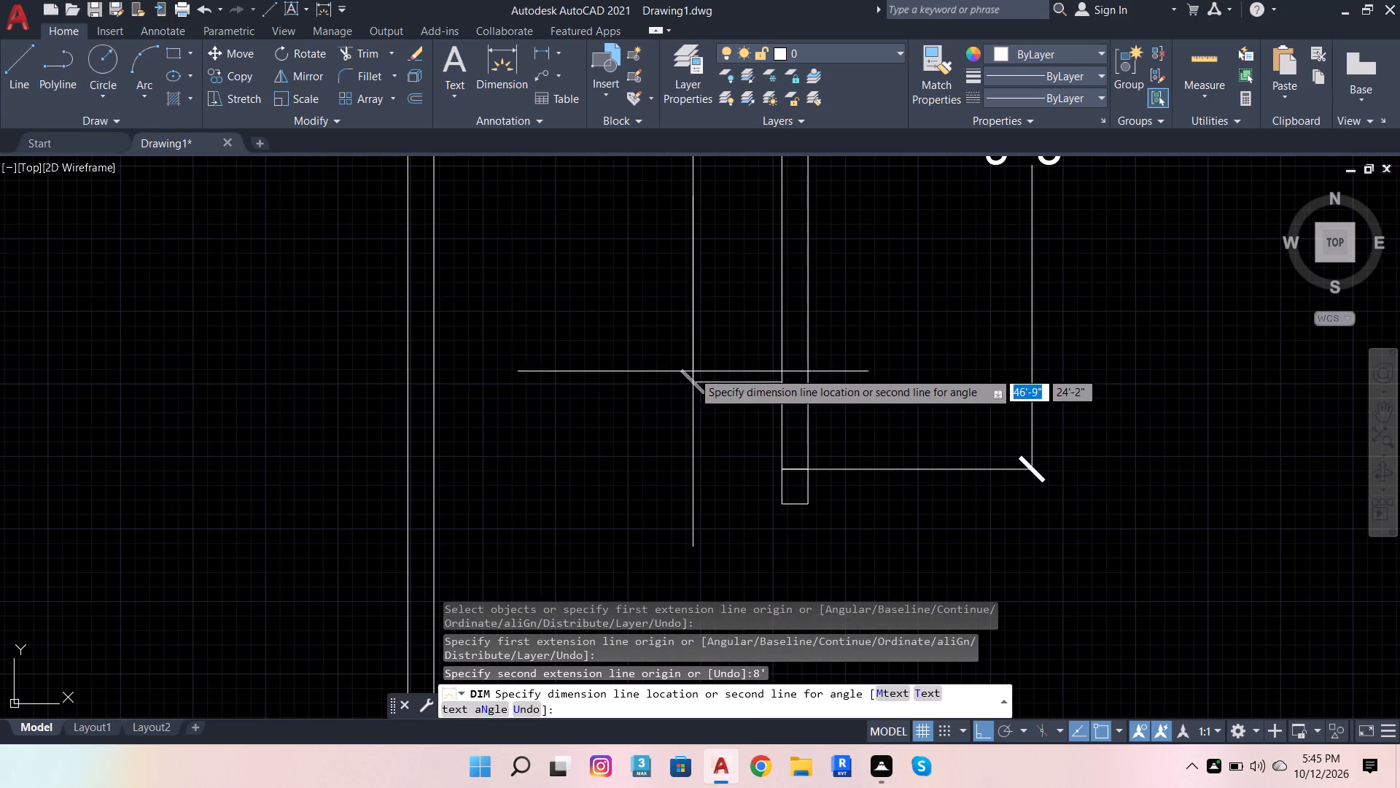
{"action": "left_click", "coordinate": [694, 371]}
{"action": "key", "text": "Escape"}
{"action": "key", "text": "Escape"}
{"action": "key", "text": "Escape"}
{"action": "key", "text": "Escape"}
Start a line at the southwest corner of the cut partition's end, on the north side of the door opening.
{"action": "scroll", "coordinate": [559, 549], "scroll_direction": "down", "scroll_amount": 2}
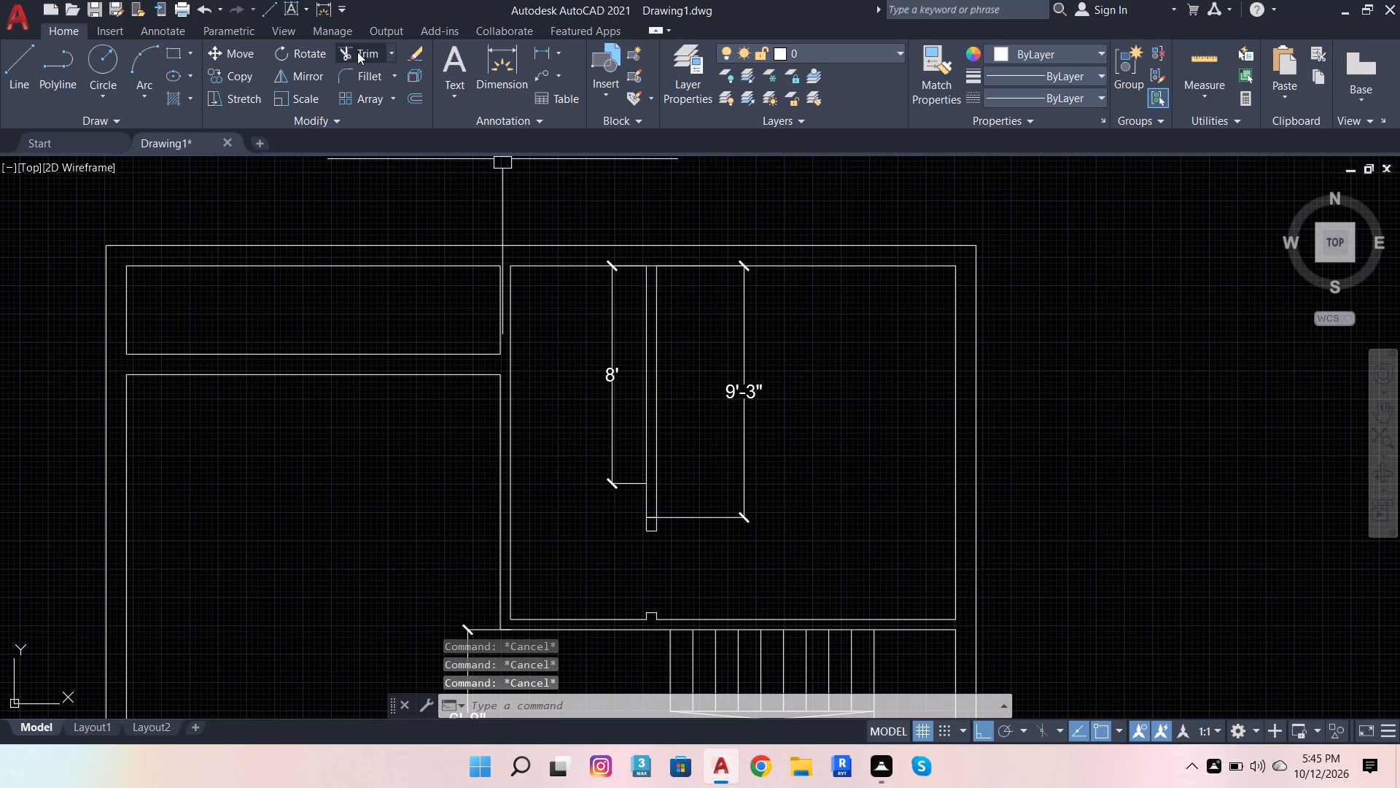
{"action": "left_click", "coordinate": [14, 77]}
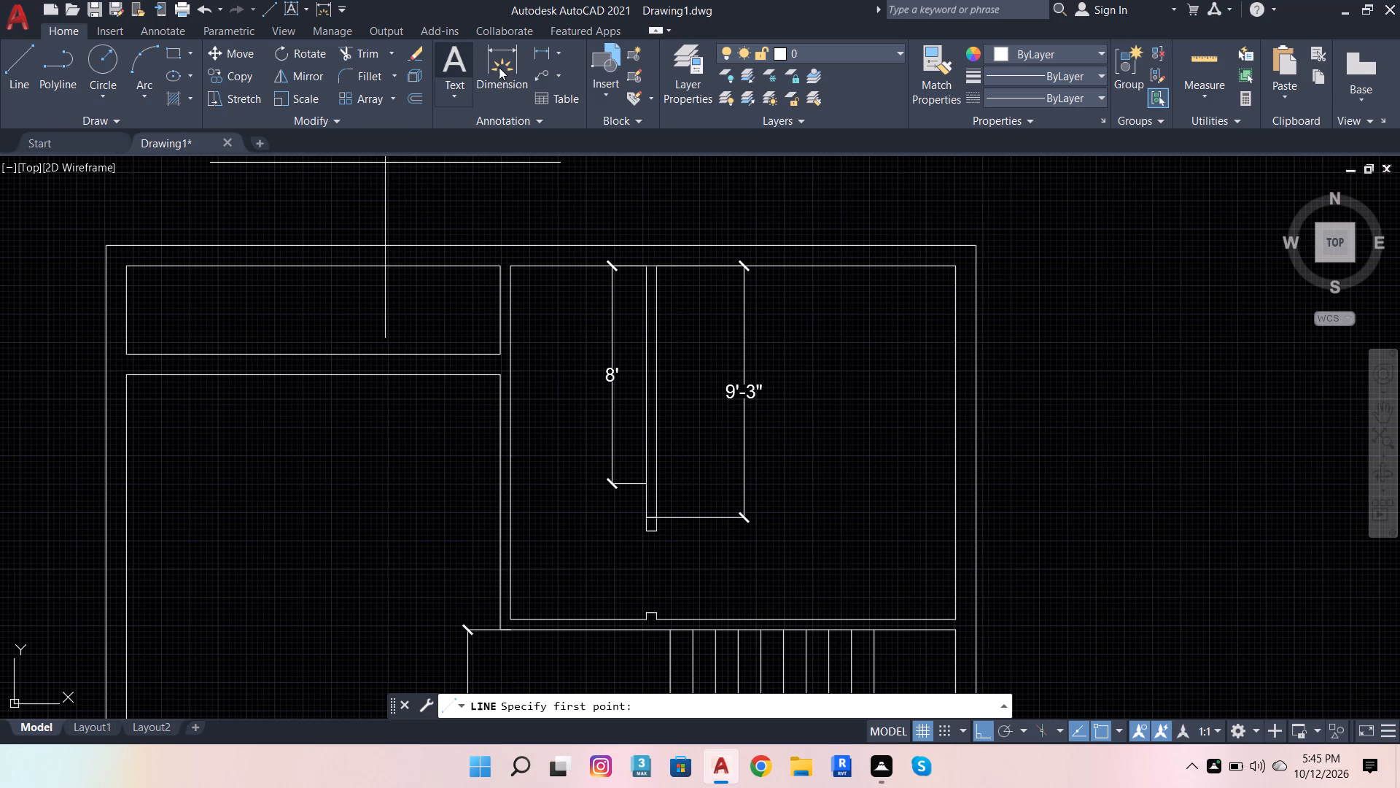
{"action": "scroll", "coordinate": [636, 488], "scroll_direction": "up", "scroll_amount": 3}
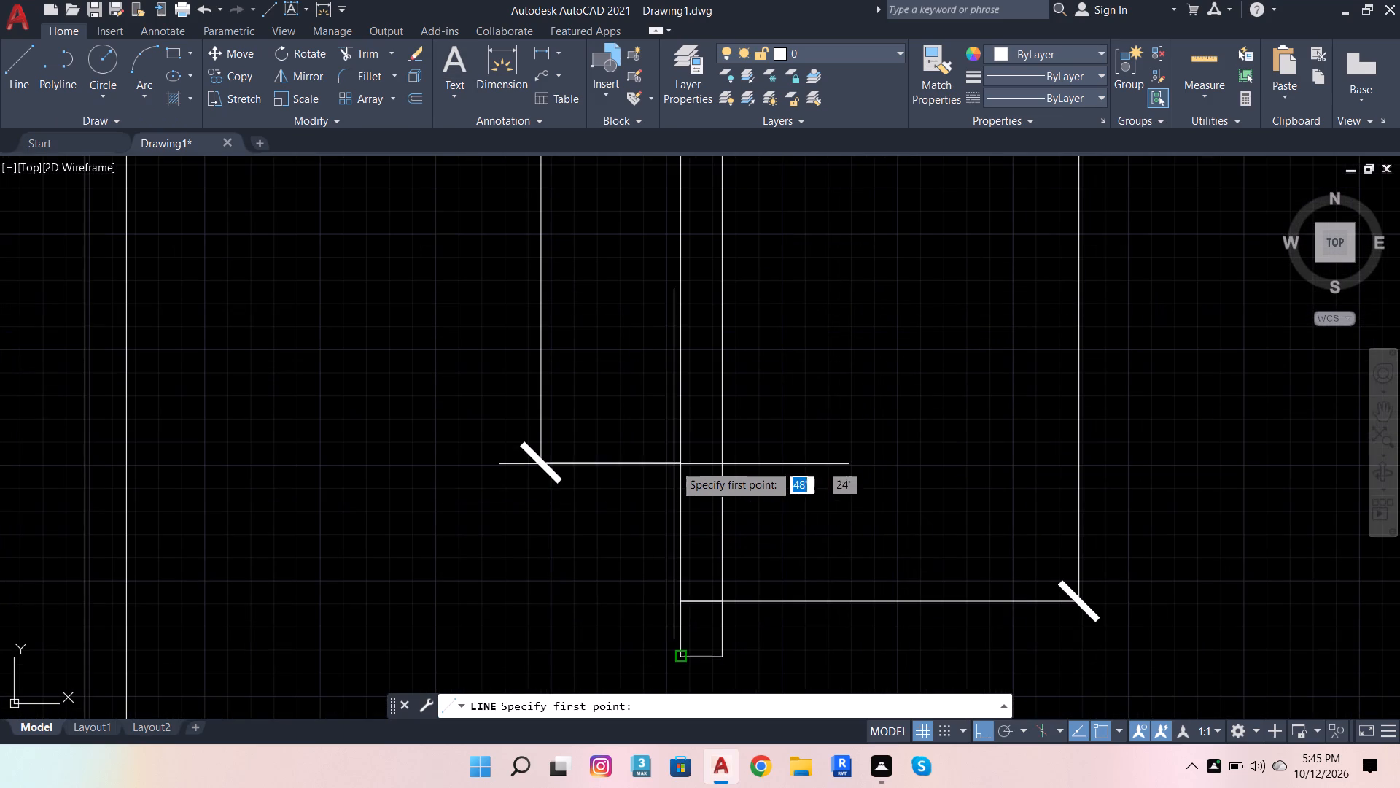
{"action": "left_click", "coordinate": [678, 655]}
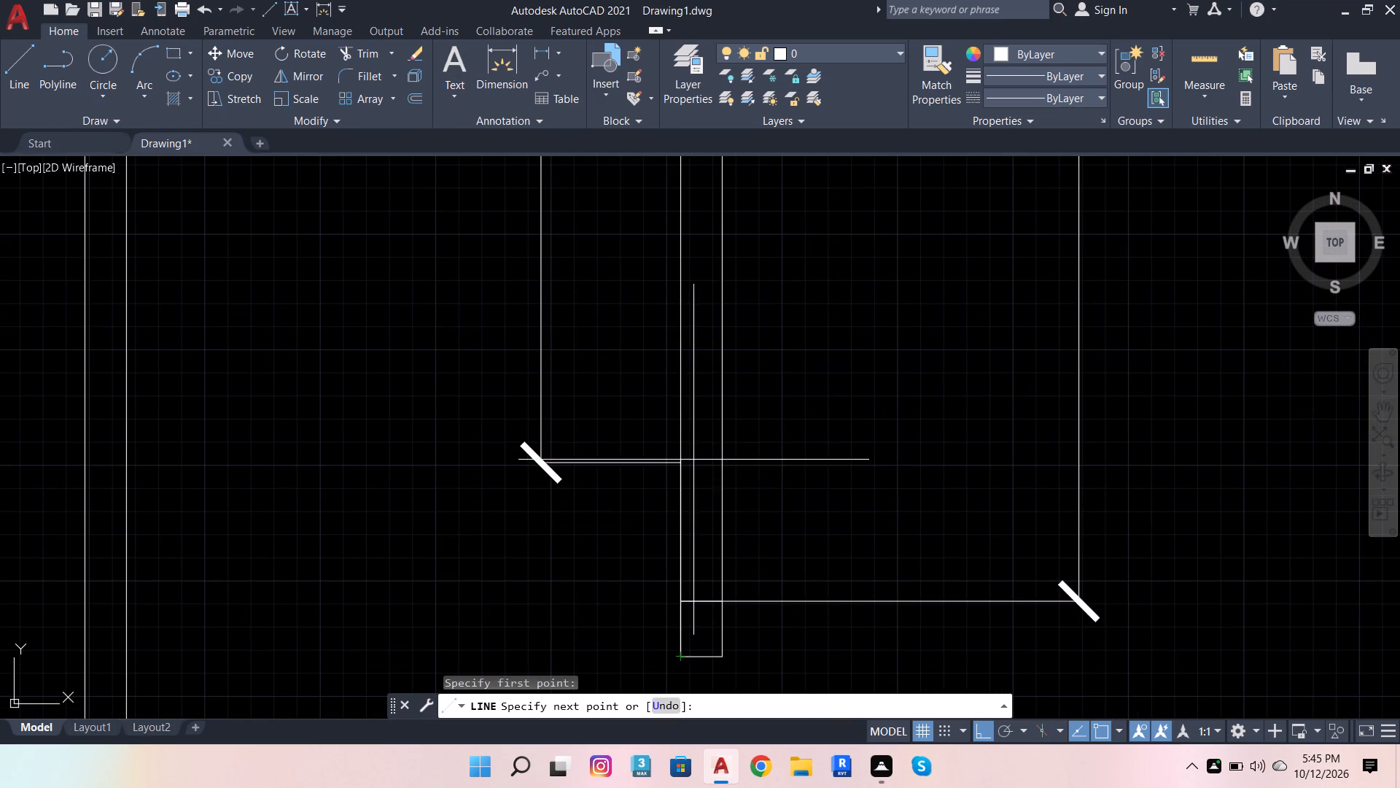
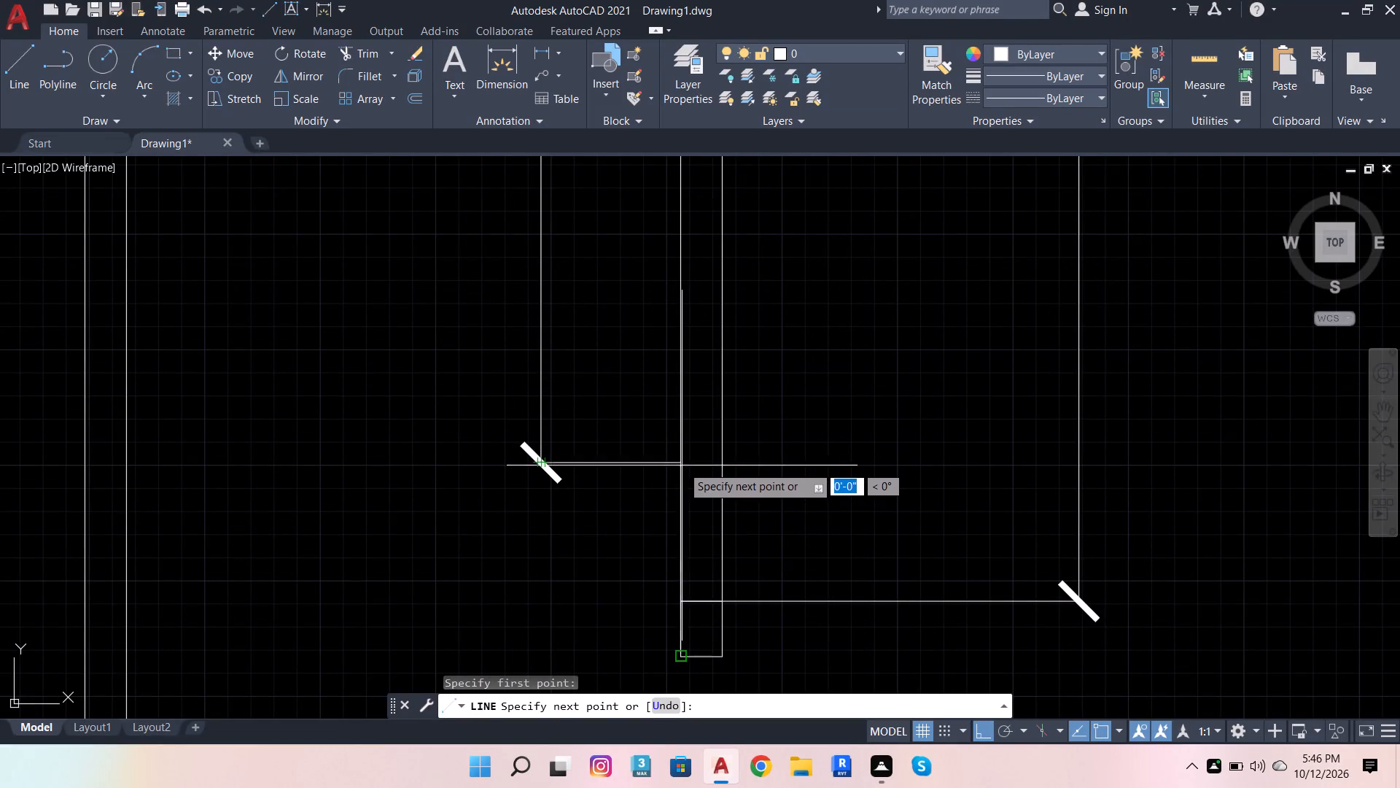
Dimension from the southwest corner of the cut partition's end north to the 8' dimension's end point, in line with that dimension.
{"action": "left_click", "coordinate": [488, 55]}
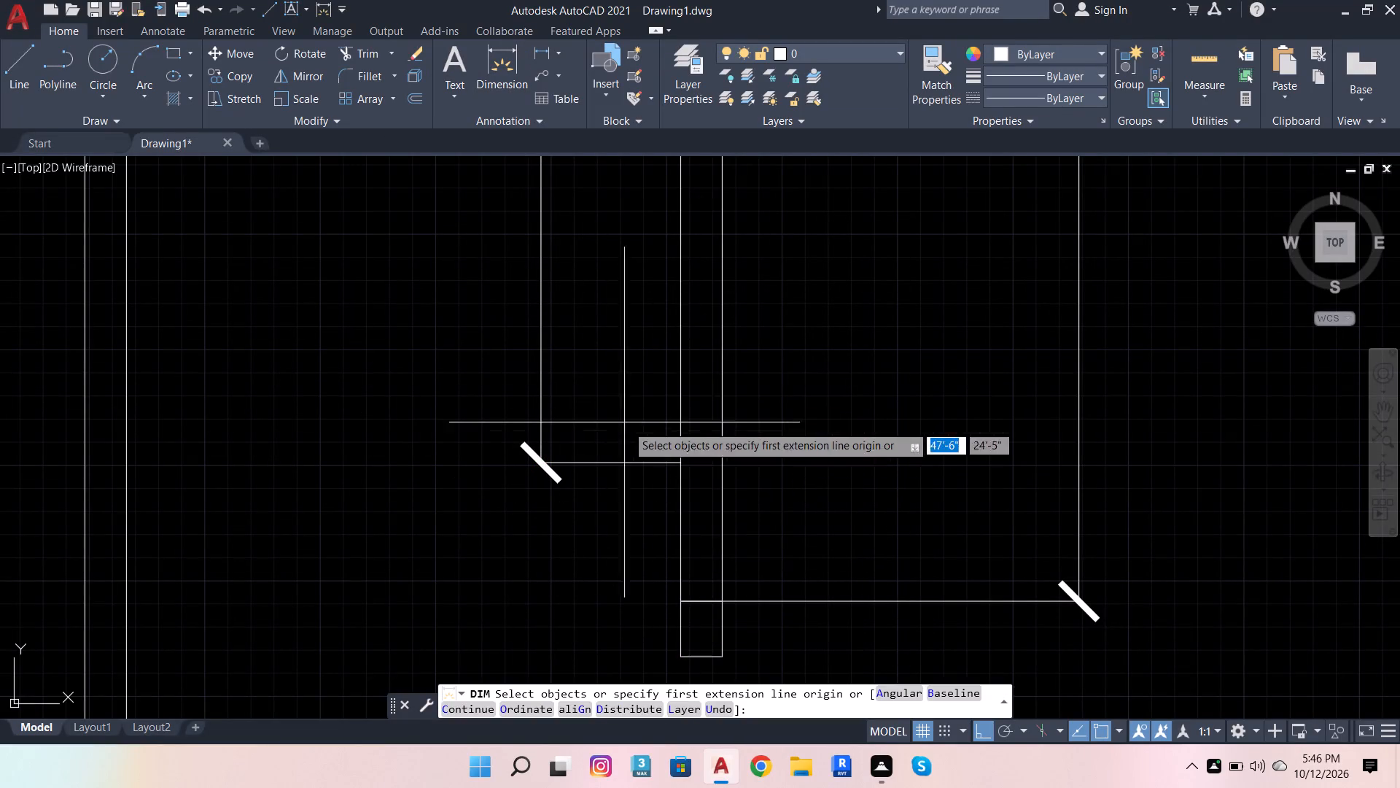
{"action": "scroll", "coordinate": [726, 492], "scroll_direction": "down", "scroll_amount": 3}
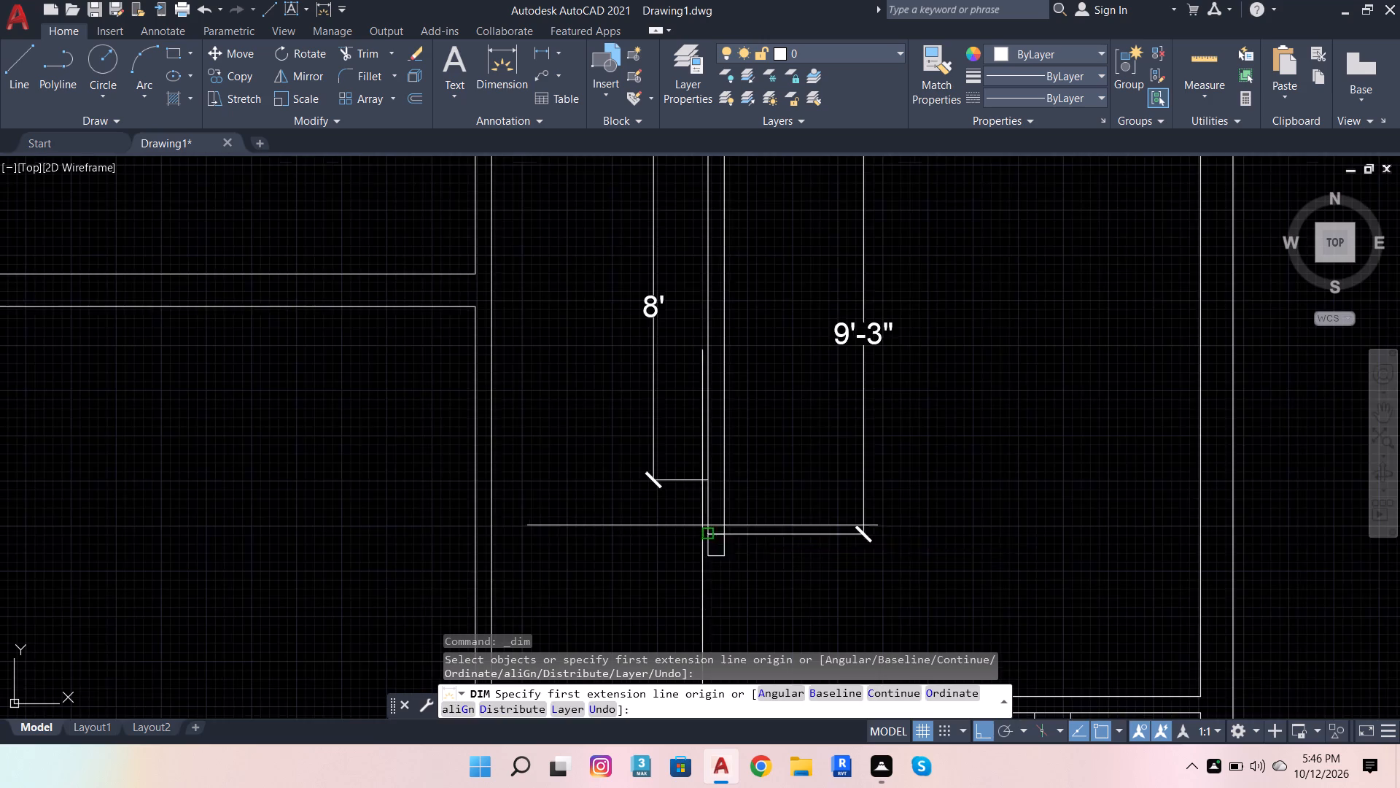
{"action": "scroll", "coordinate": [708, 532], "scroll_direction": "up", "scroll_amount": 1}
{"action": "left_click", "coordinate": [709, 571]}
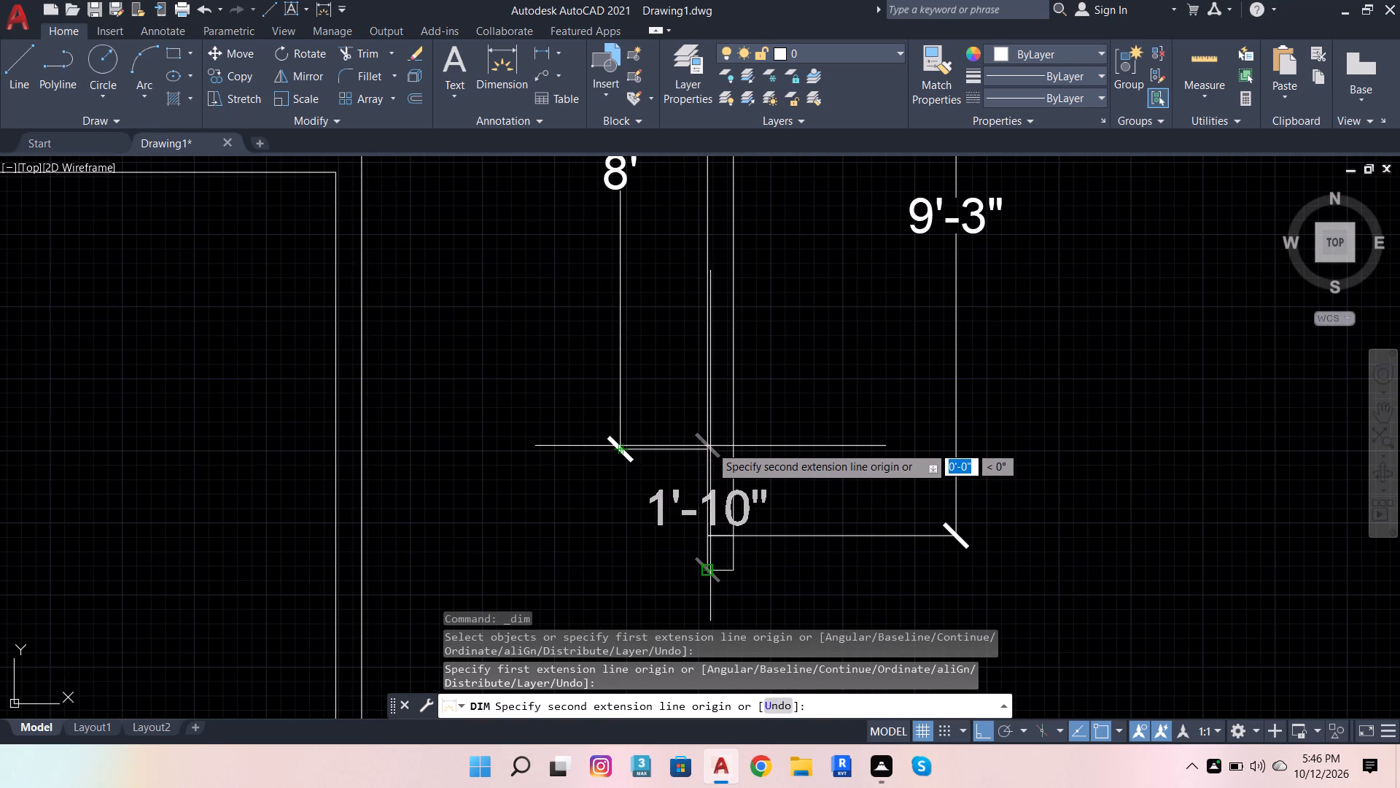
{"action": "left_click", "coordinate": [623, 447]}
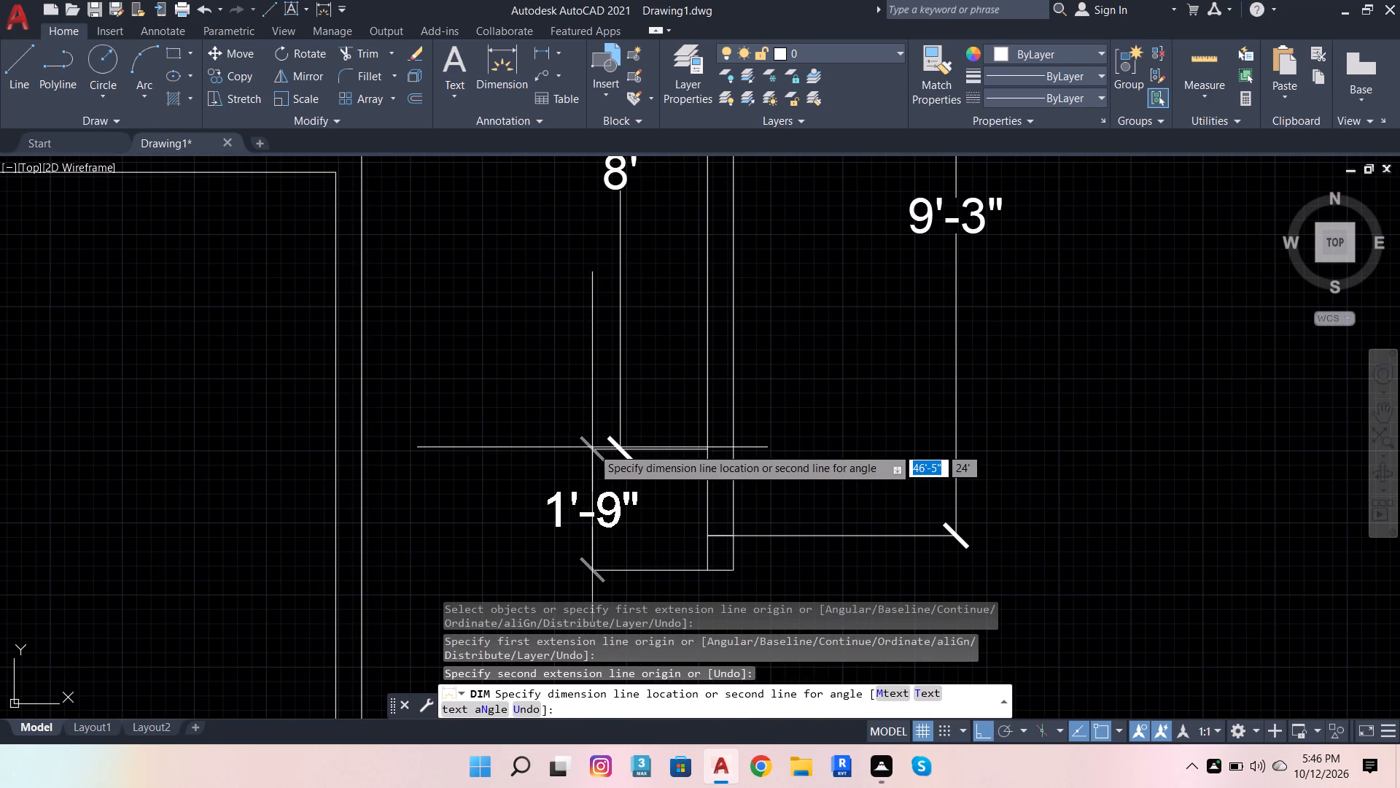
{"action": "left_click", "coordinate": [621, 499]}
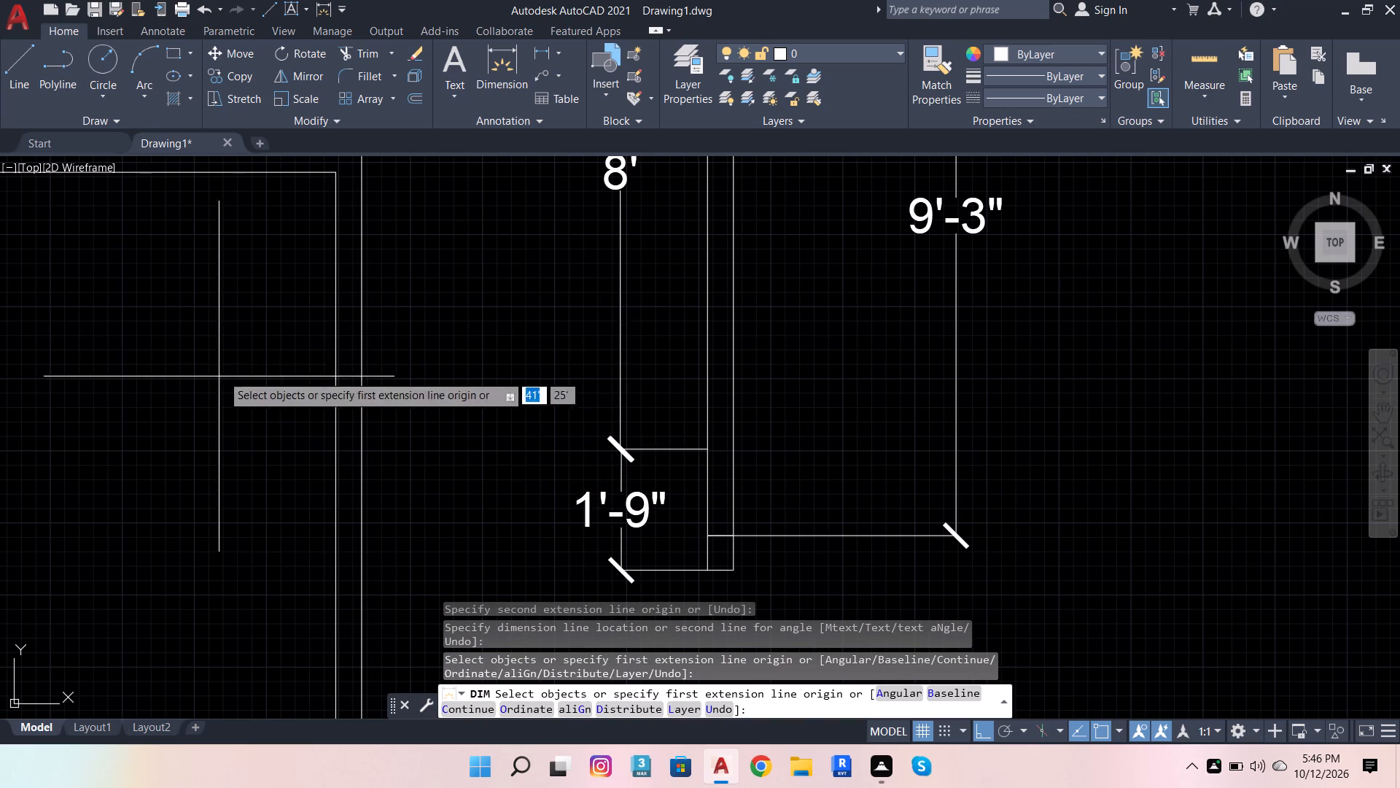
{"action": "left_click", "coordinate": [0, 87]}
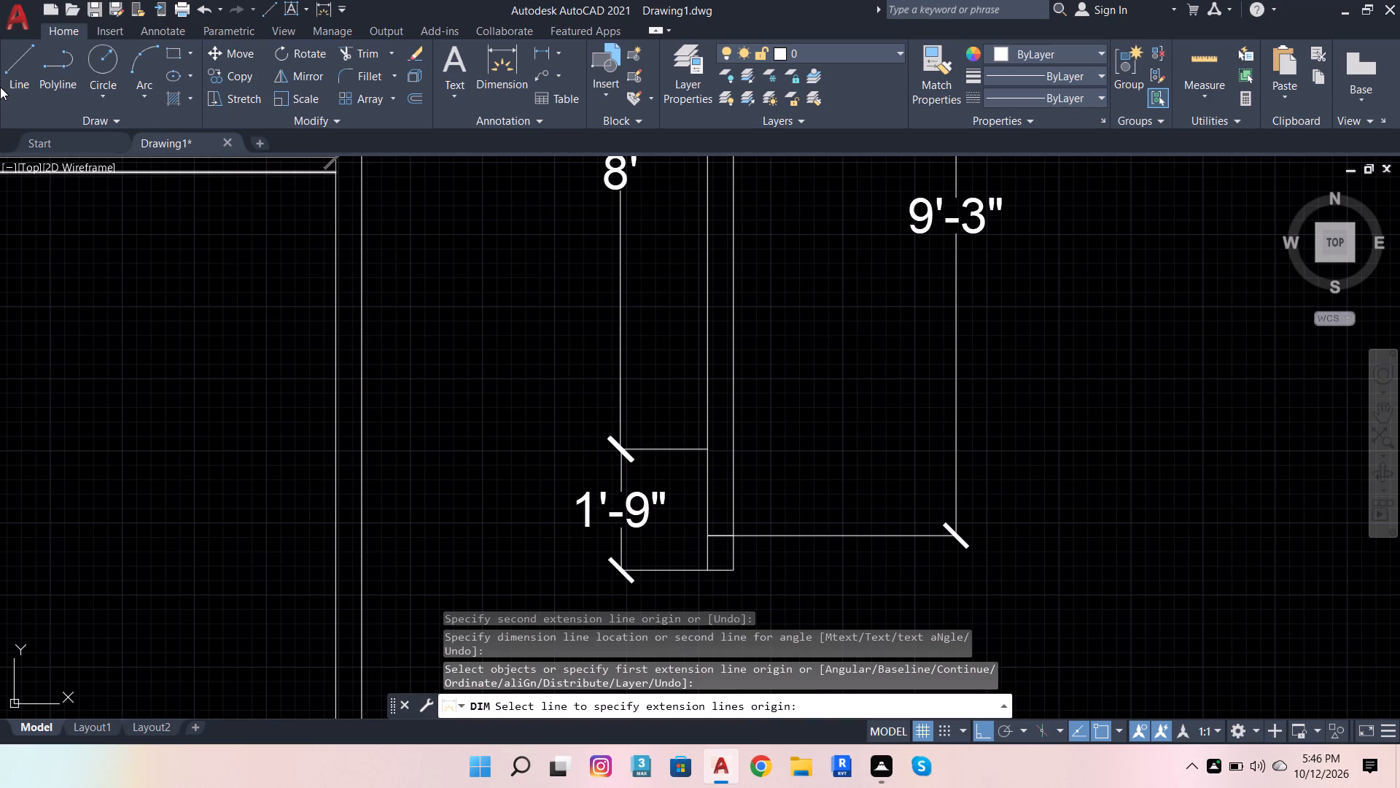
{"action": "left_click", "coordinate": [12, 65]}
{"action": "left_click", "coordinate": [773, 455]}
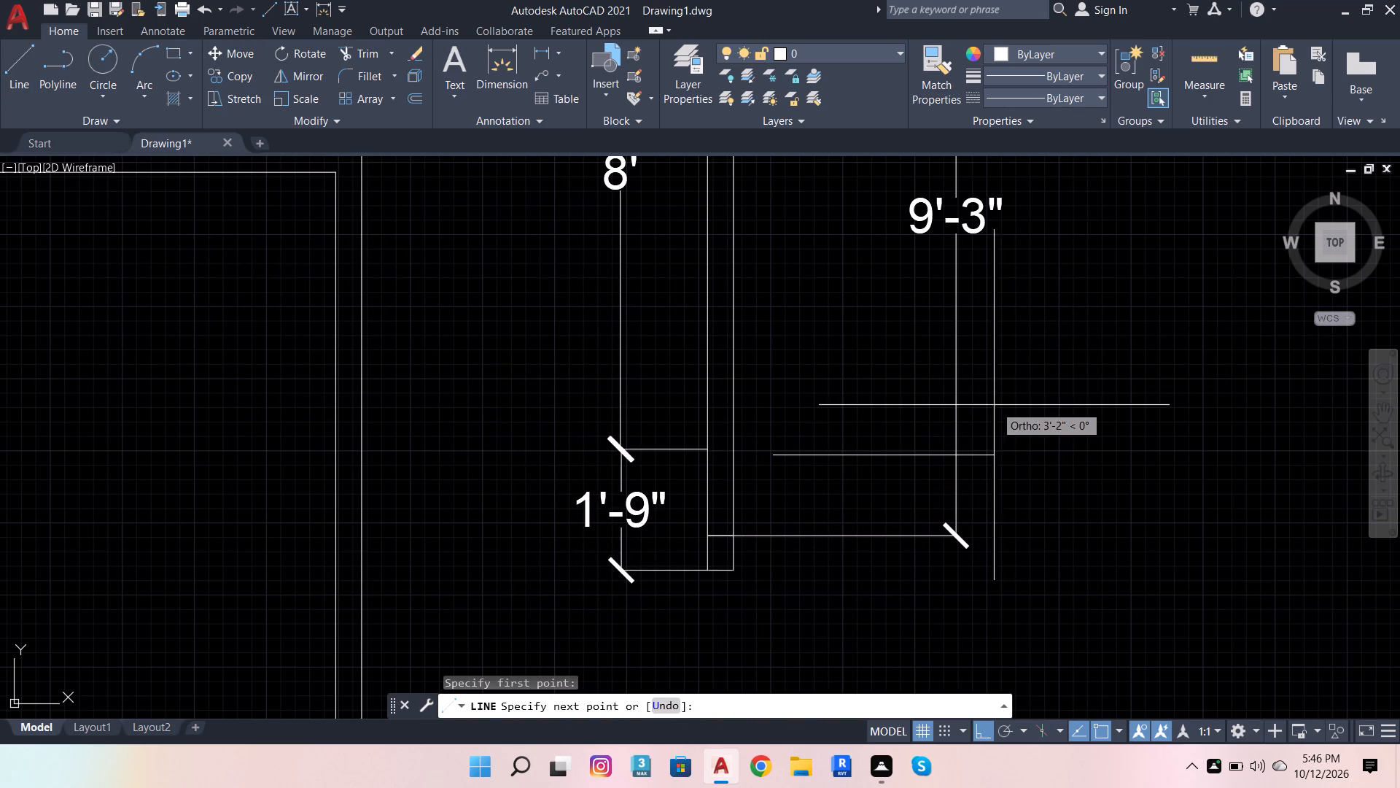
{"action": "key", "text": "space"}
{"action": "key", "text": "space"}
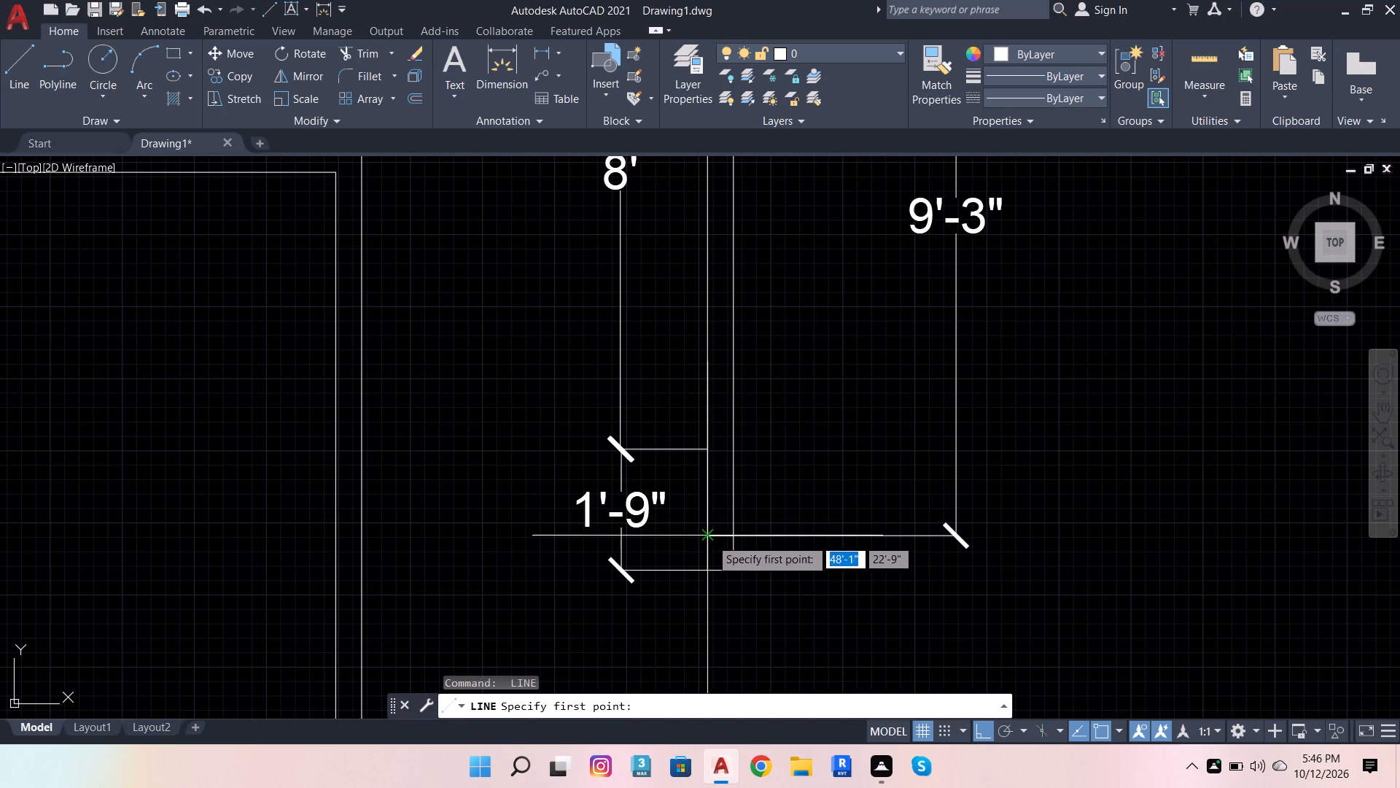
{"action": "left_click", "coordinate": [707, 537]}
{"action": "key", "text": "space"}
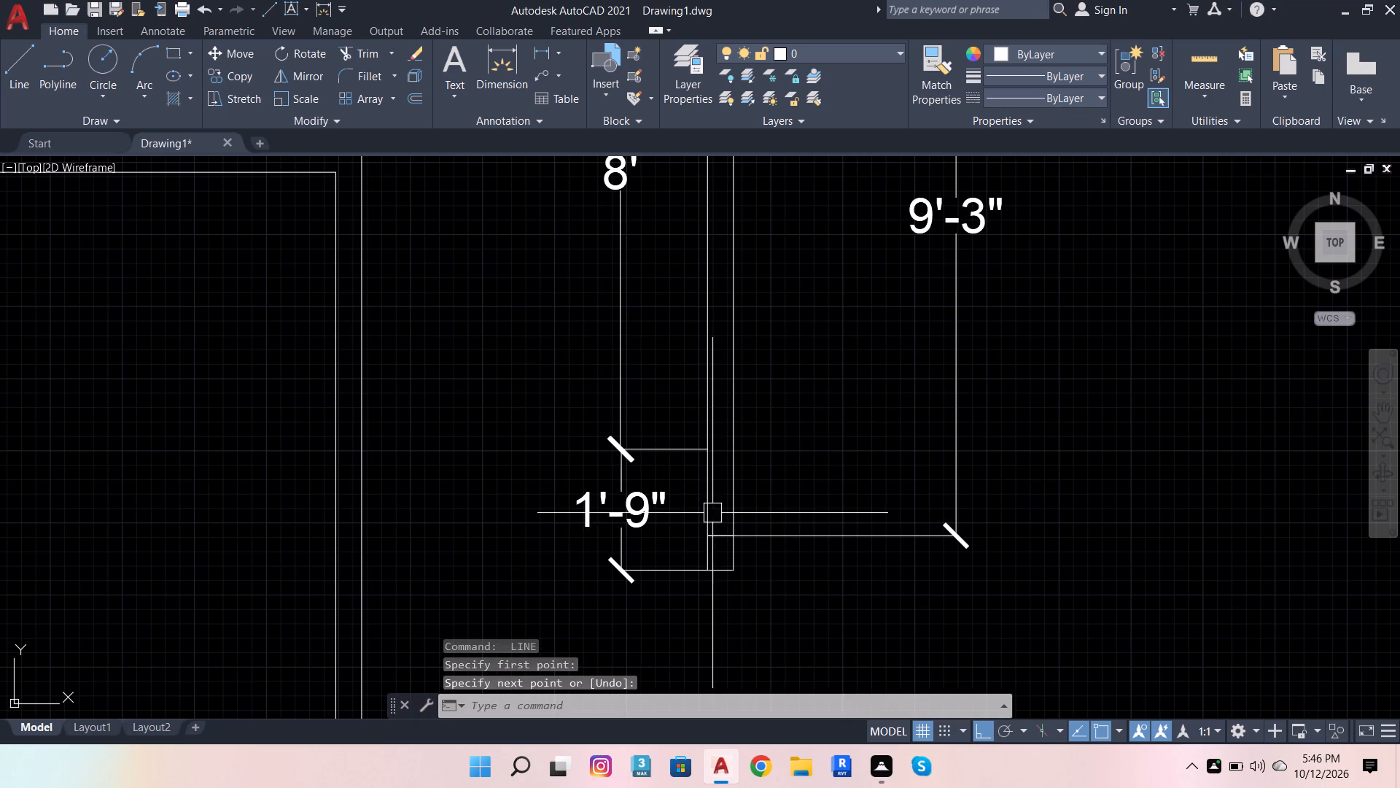
Draw a line from the cut partition end's southwest corner 2' north, then west until it passes the west partition's east face.
{"action": "key", "text": "space"}
{"action": "left_click", "coordinate": [709, 565]}
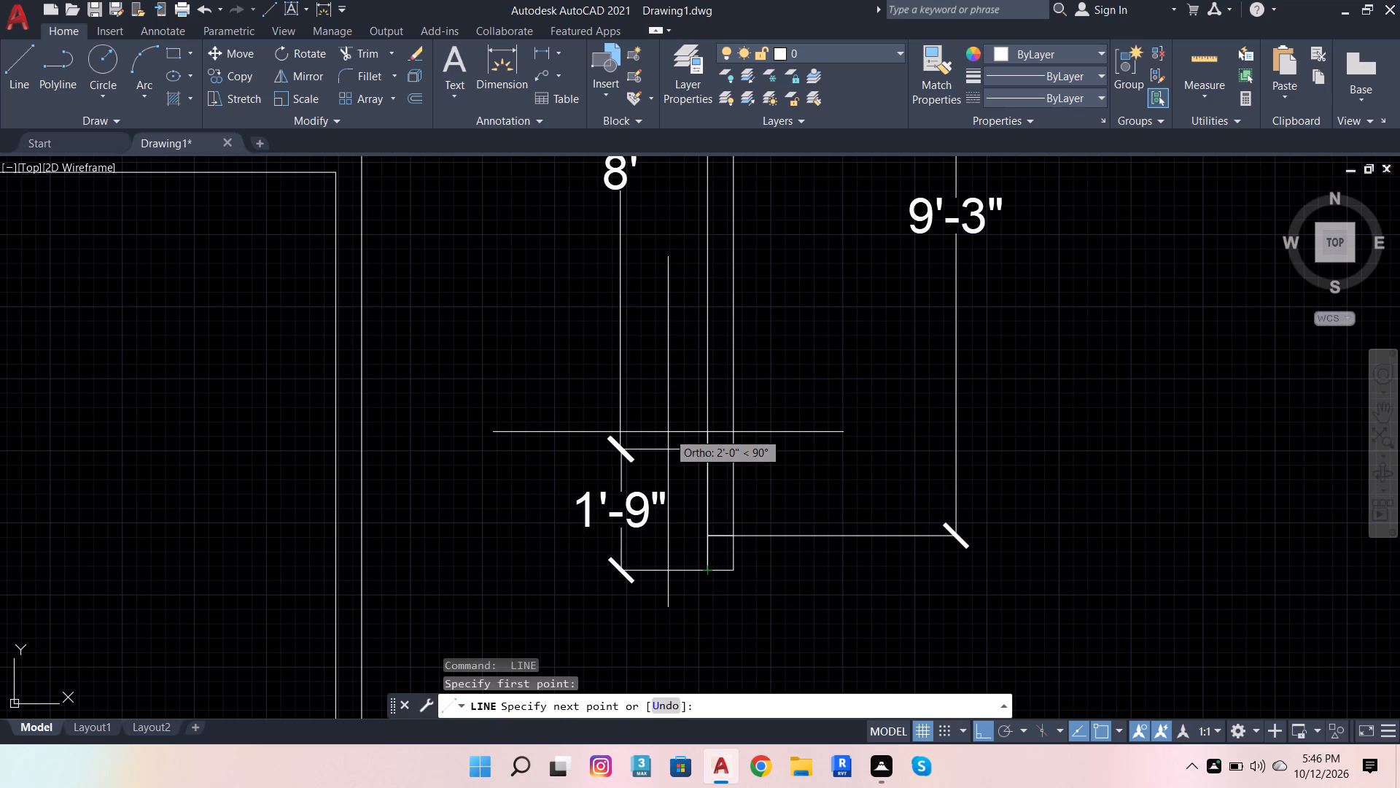
{"action": "type", "text": "2'"}
{"action": "key", "text": "Return"}
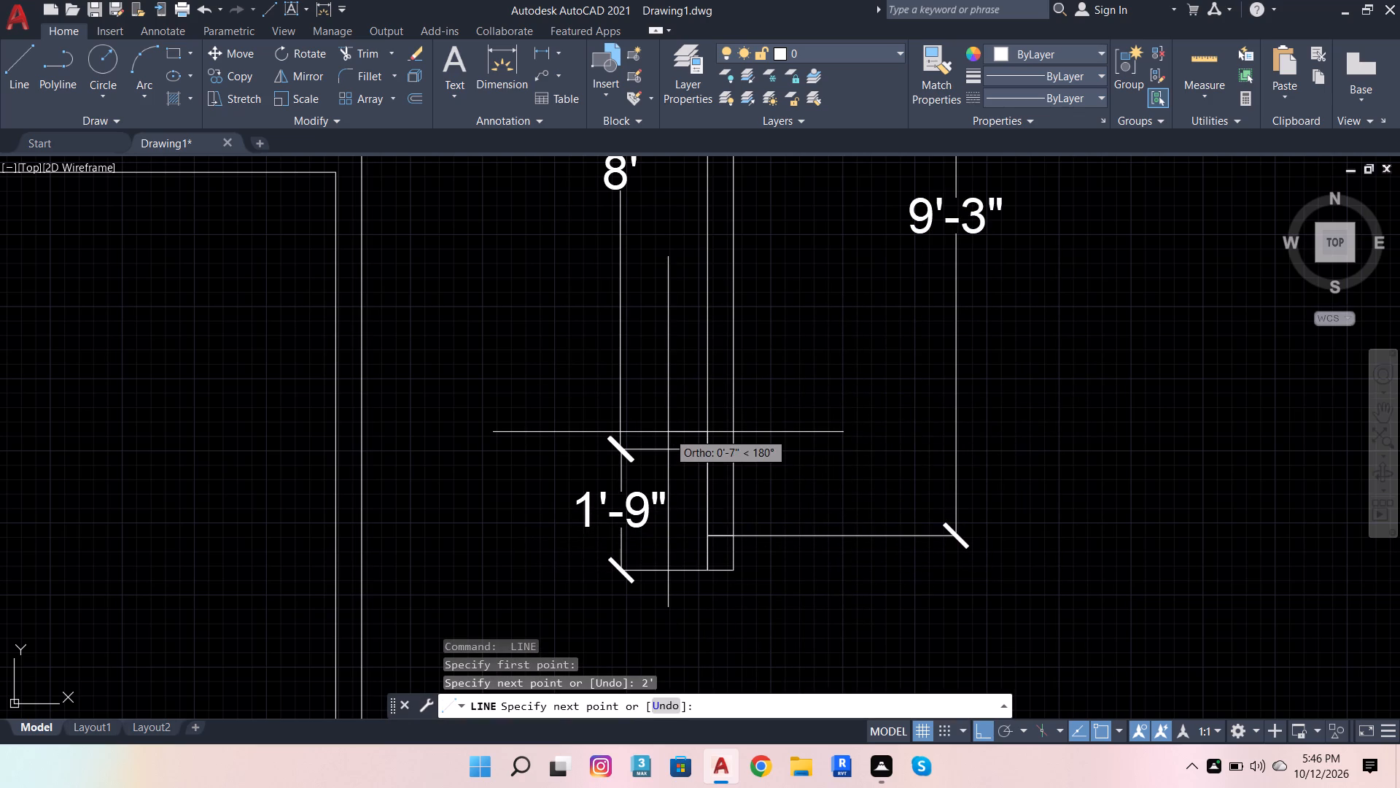
{"action": "left_click", "coordinate": [525, 428]}
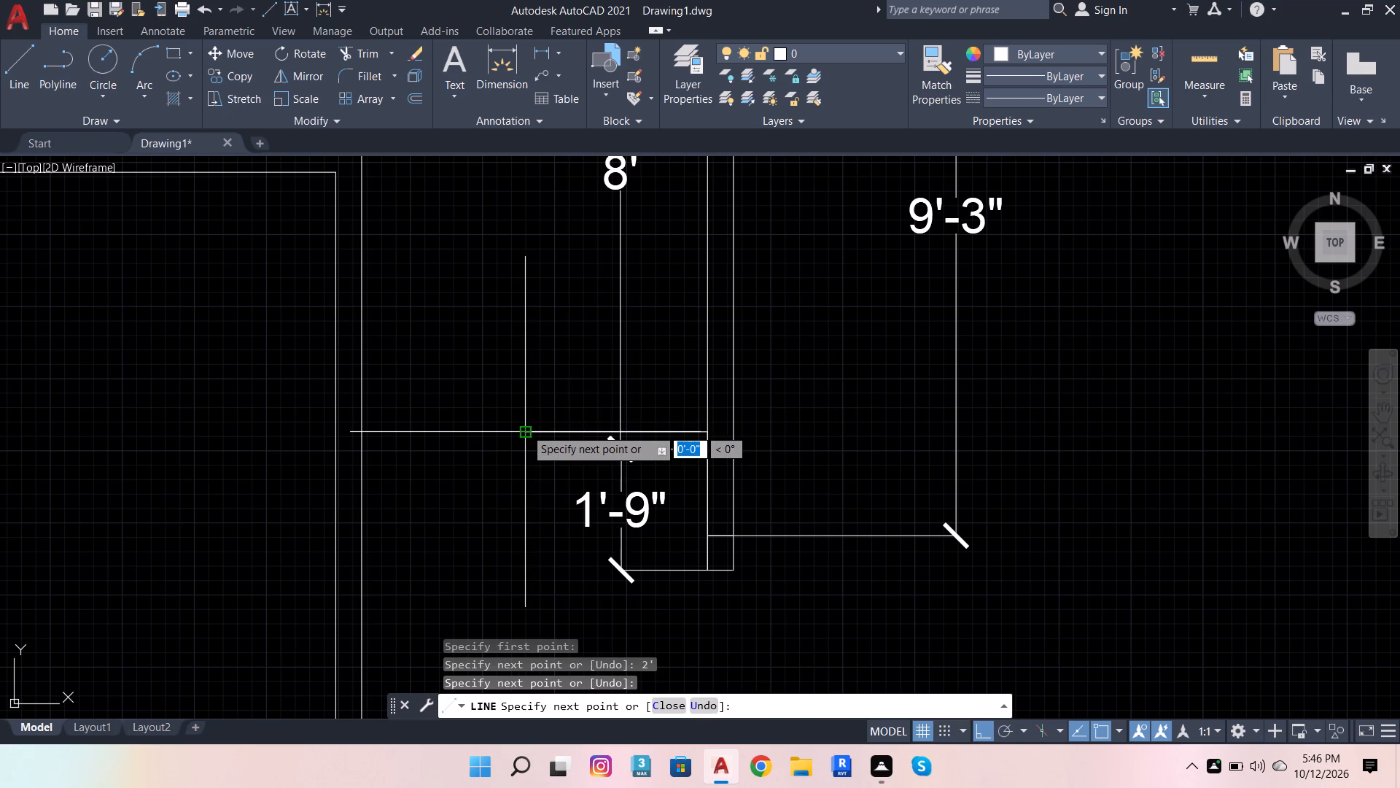
{"action": "scroll", "coordinate": [736, 507], "scroll_direction": "down", "scroll_amount": 3}
{"action": "scroll", "coordinate": [672, 515], "scroll_direction": "up", "scroll_amount": 3}
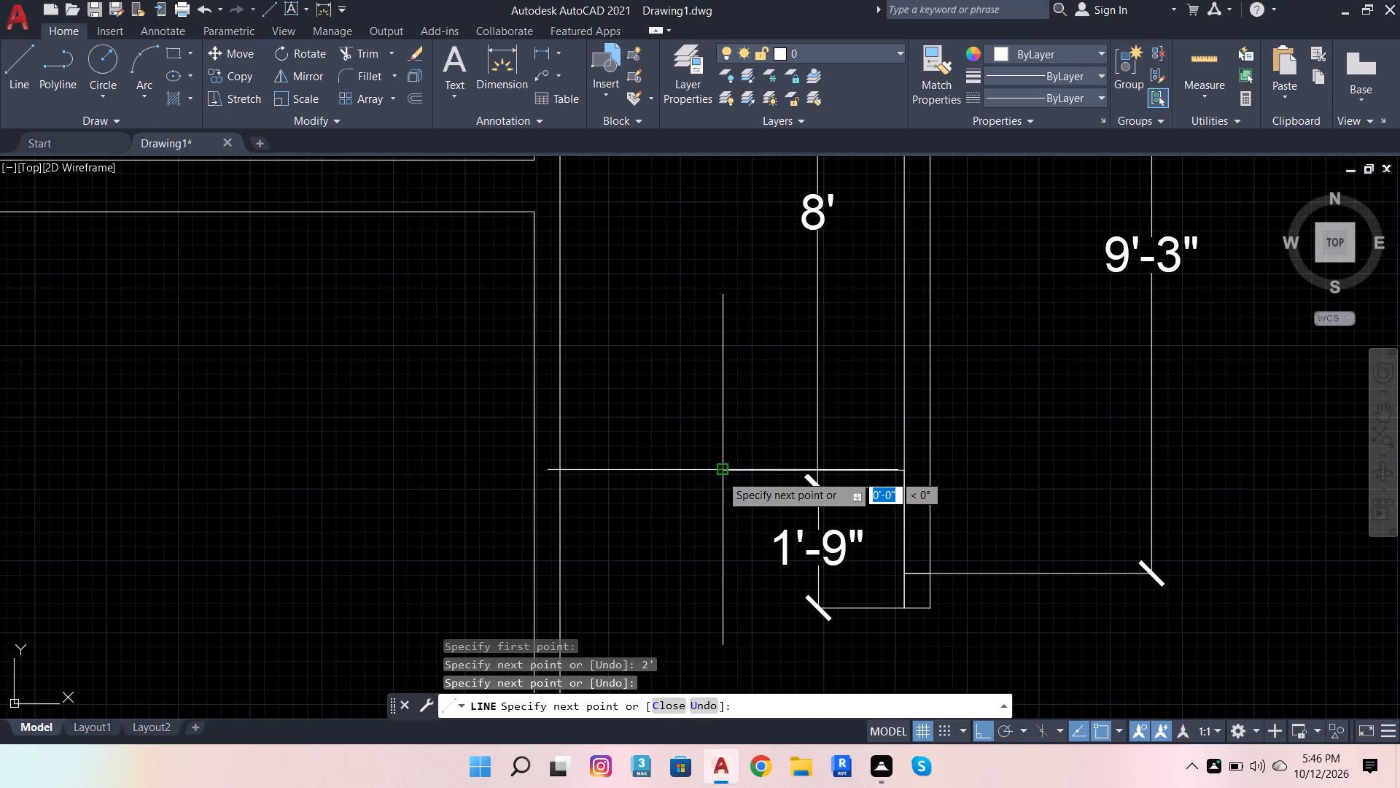
{"action": "left_click", "coordinate": [548, 491]}
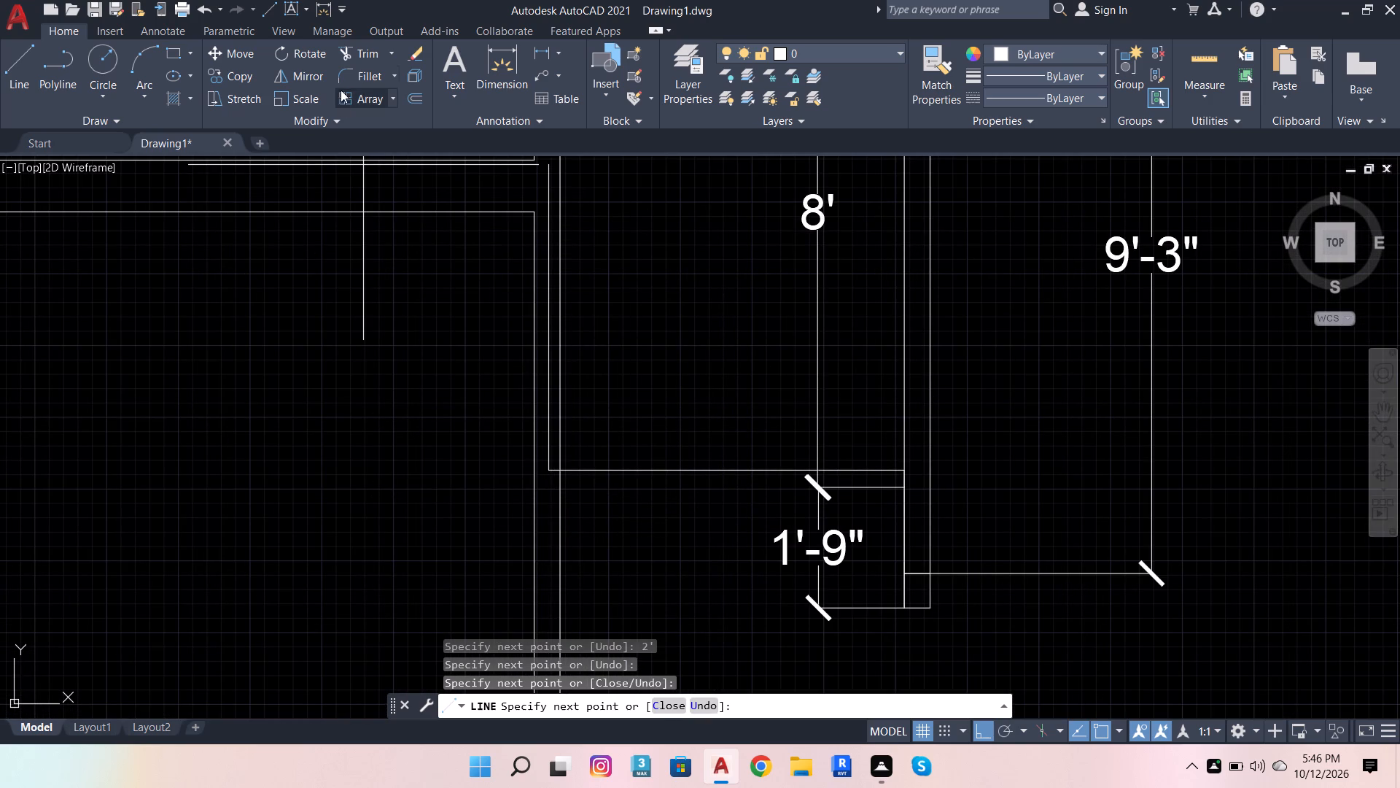
Trim the new horizontal line's overhang beyond the west partition's east face.
{"action": "left_click", "coordinate": [374, 51]}
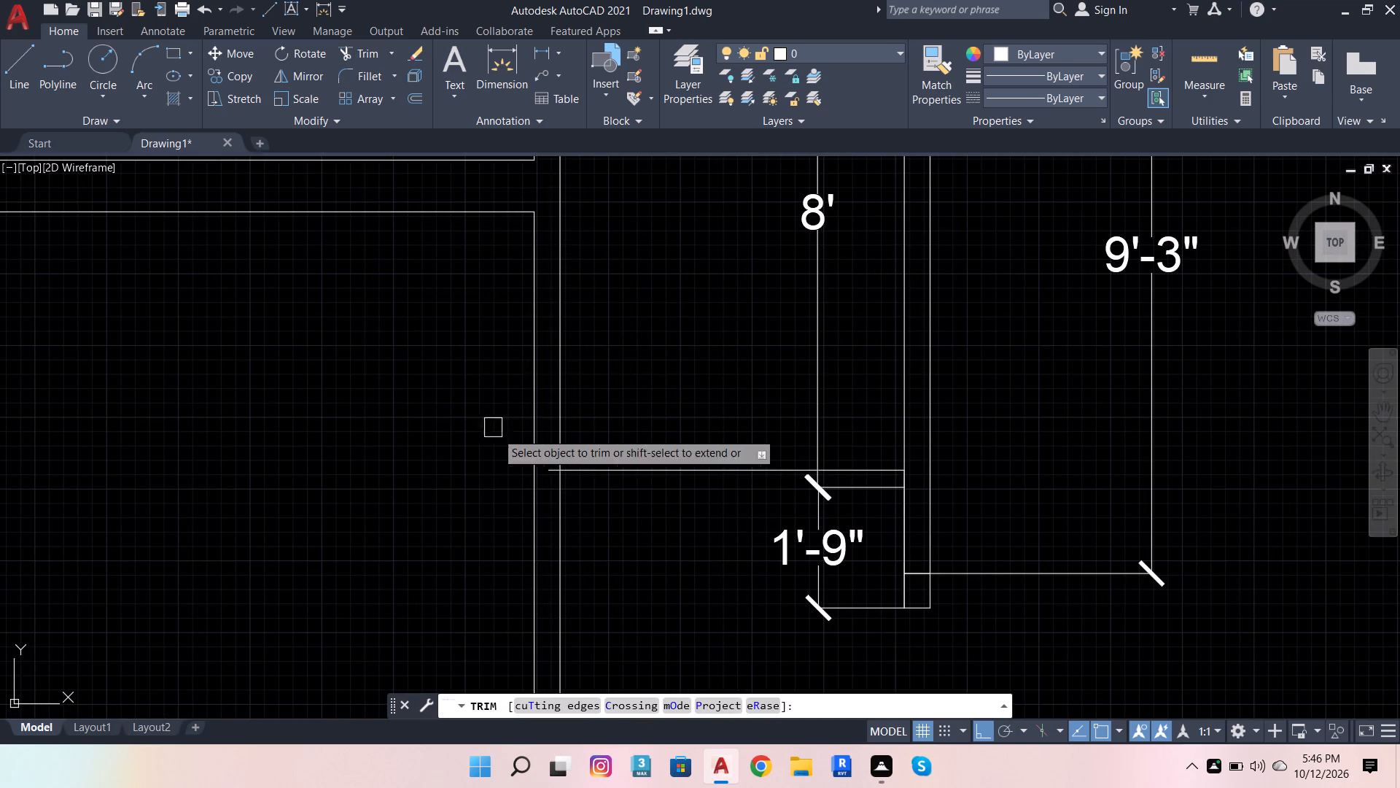
{"action": "scroll", "coordinate": [521, 471], "scroll_direction": "up", "scroll_amount": 3}
{"action": "left_click", "coordinate": [635, 441]}
Remove the 8' and 1'-9" dimensions beside the partition using Trim.
{"action": "scroll", "coordinate": [555, 490], "scroll_direction": "down", "scroll_amount": 4}
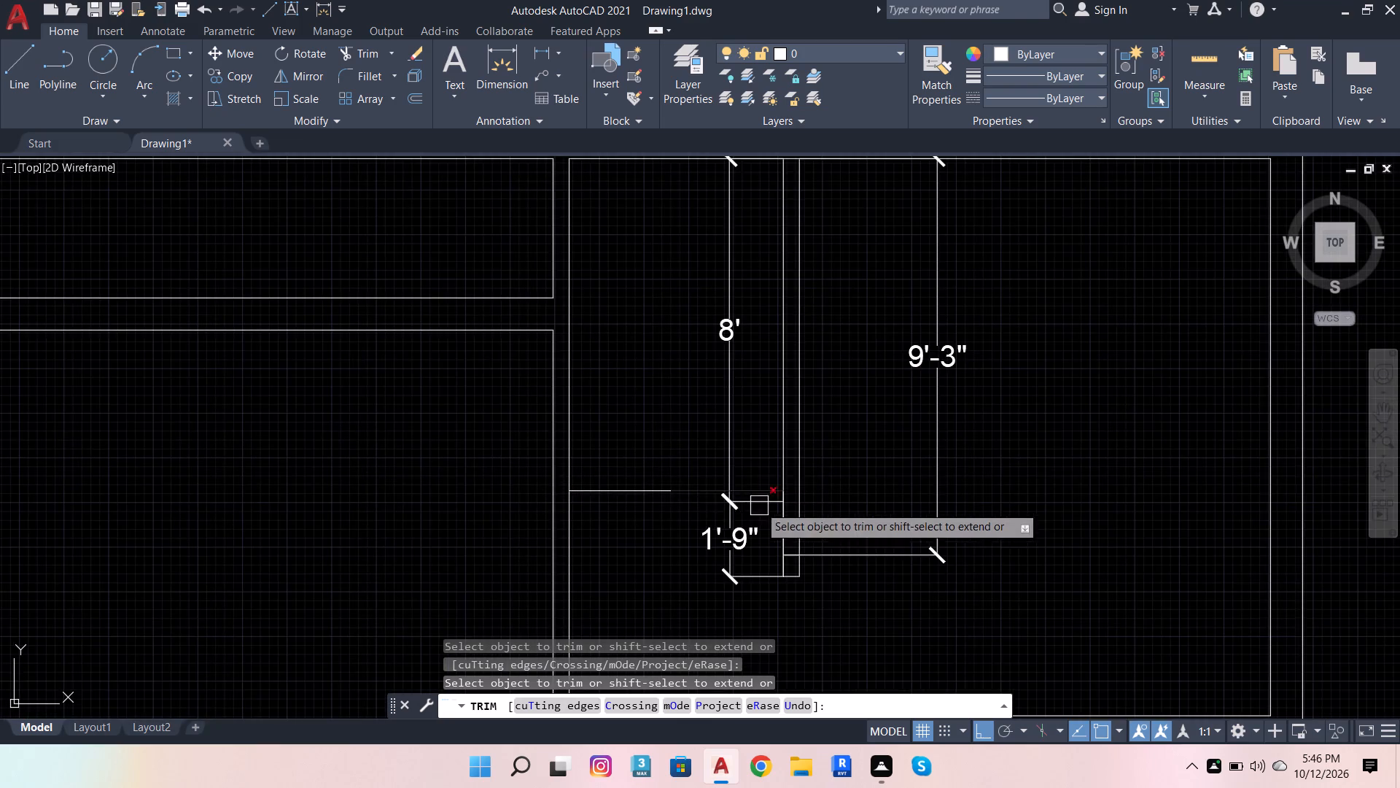
{"action": "scroll", "coordinate": [774, 524], "scroll_direction": "up", "scroll_amount": 3}
{"action": "left_click", "coordinate": [755, 434]}
{"action": "scroll", "coordinate": [735, 475], "scroll_direction": "down", "scroll_amount": 4}
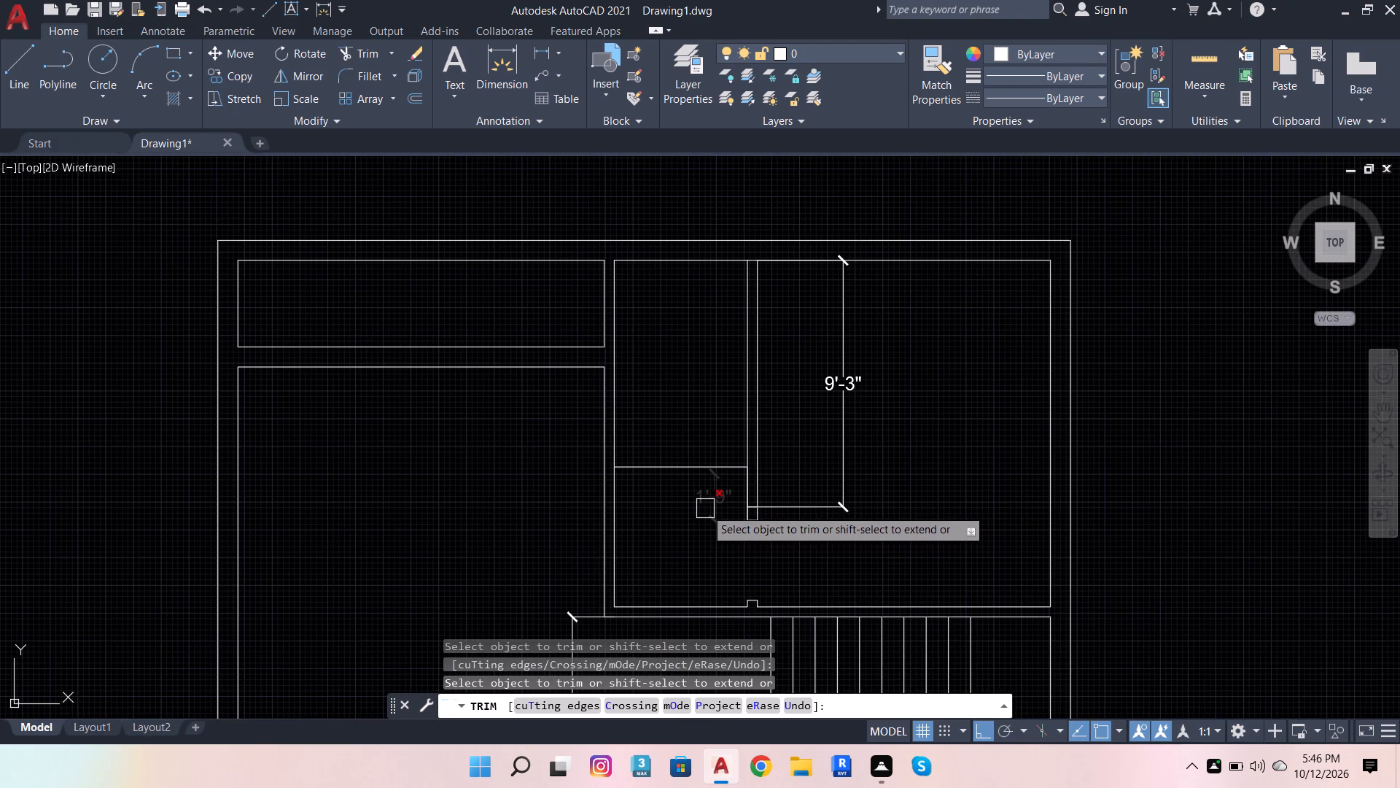
{"action": "left_click", "coordinate": [705, 509]}
Trim away the 2' construction line overlapping the partition's west face, choosing one of the overlapping lines at each section.
{"action": "scroll", "coordinate": [752, 441], "scroll_direction": "up", "scroll_amount": 3}
{"action": "left_click", "coordinate": [719, 576]}
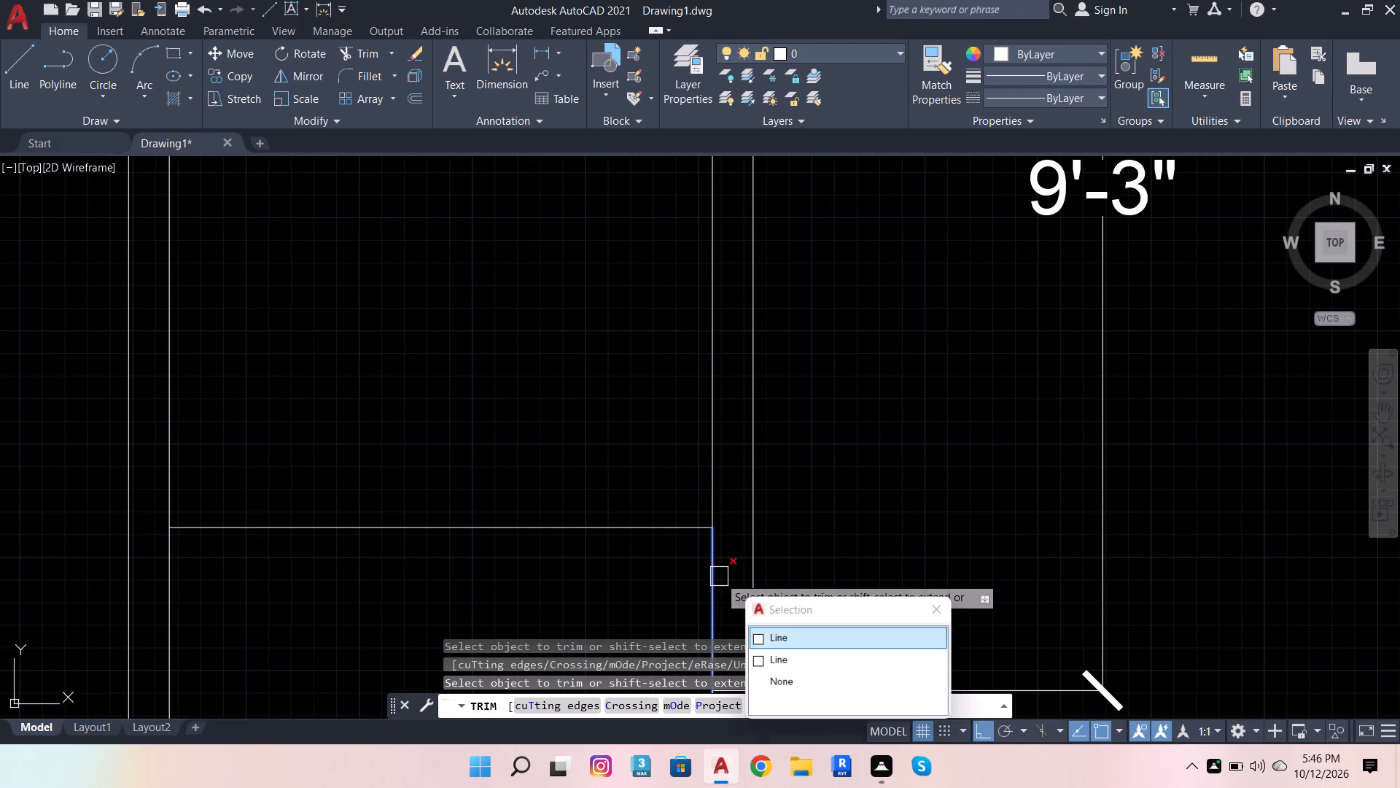
{"action": "left_click", "coordinate": [758, 633]}
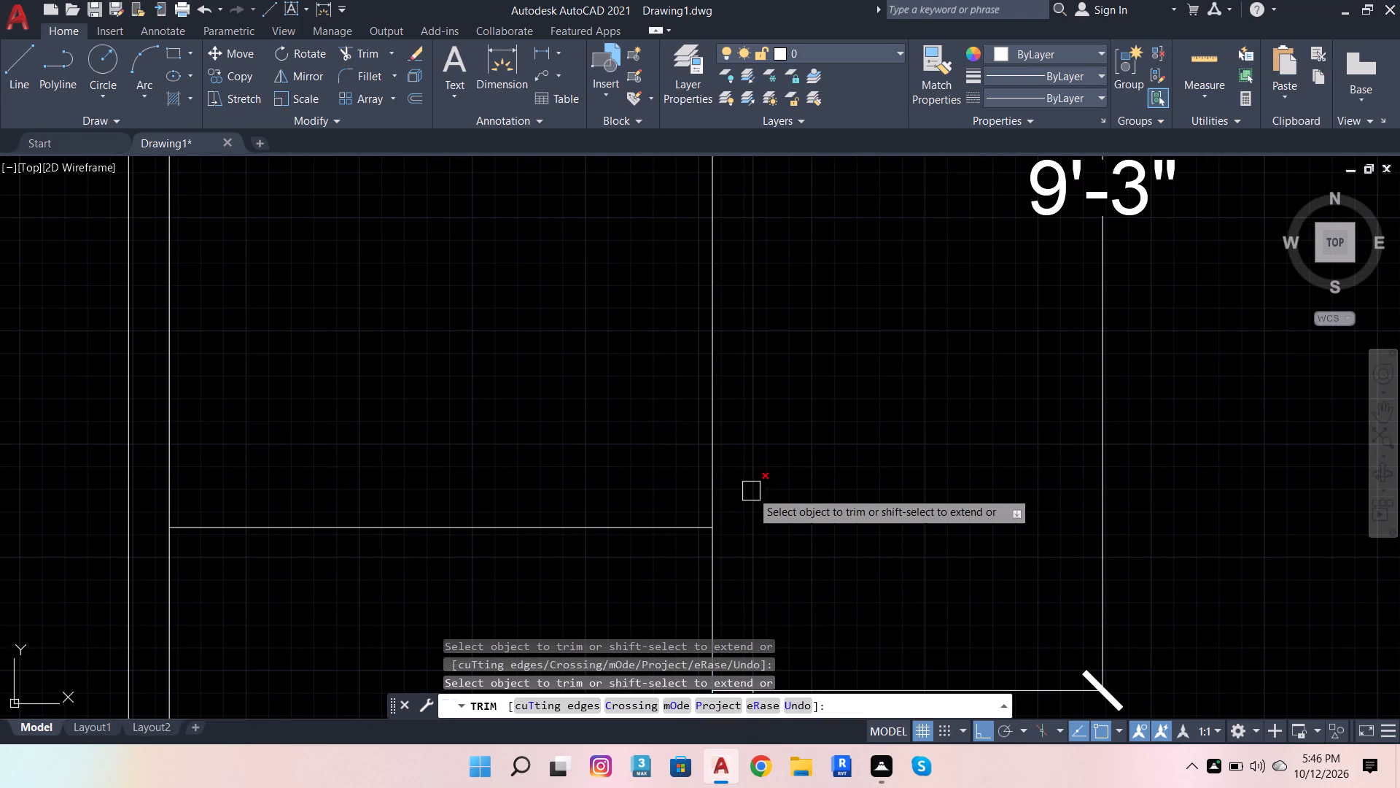
{"action": "scroll", "coordinate": [751, 491], "scroll_direction": "down", "scroll_amount": 2}
{"action": "scroll", "coordinate": [729, 582], "scroll_direction": "up", "scroll_amount": 4}
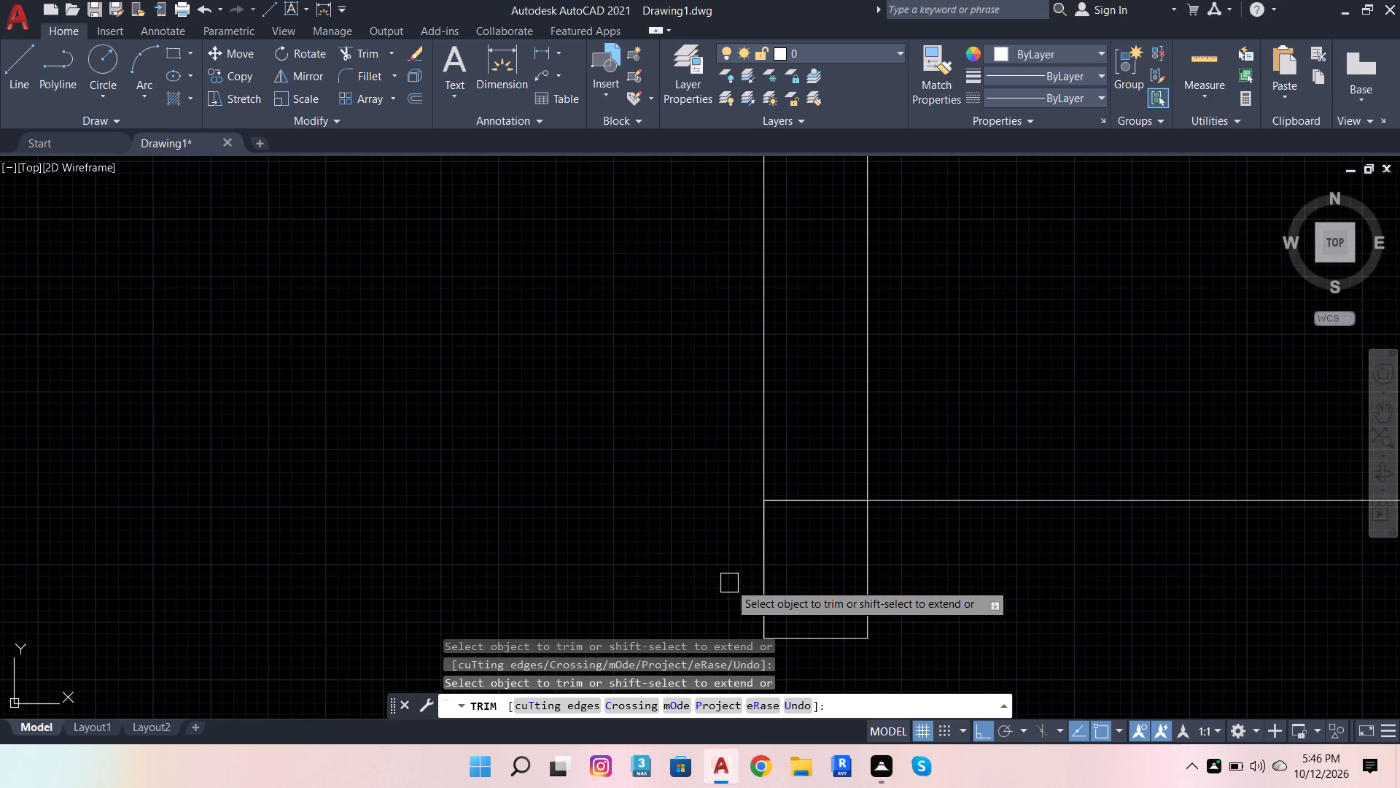
{"action": "left_click", "coordinate": [768, 563]}
{"action": "left_click", "coordinate": [812, 617]}
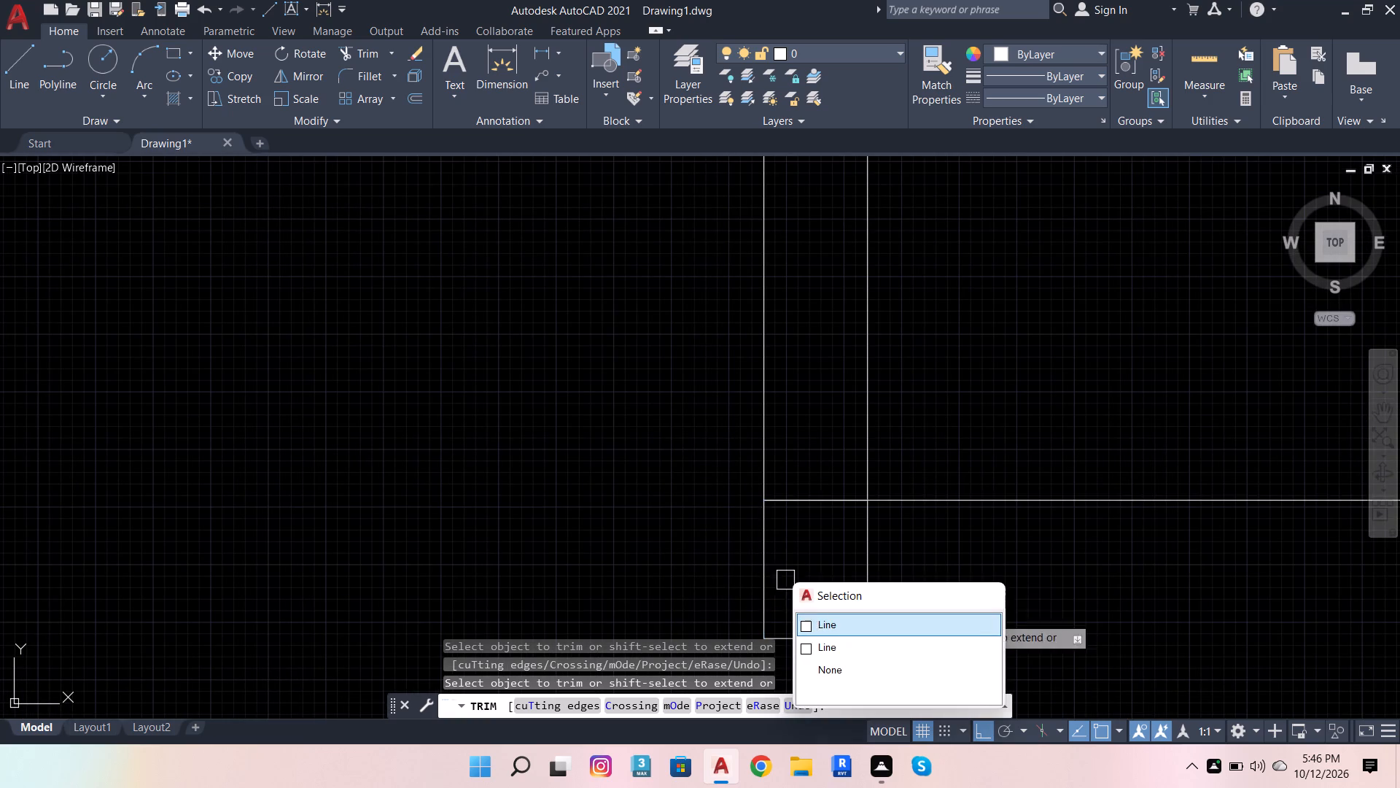
{"action": "scroll", "coordinate": [779, 579], "scroll_direction": "down", "scroll_amount": 3}
{"action": "key", "text": "Escape"}
{"action": "key", "text": "Escape"}
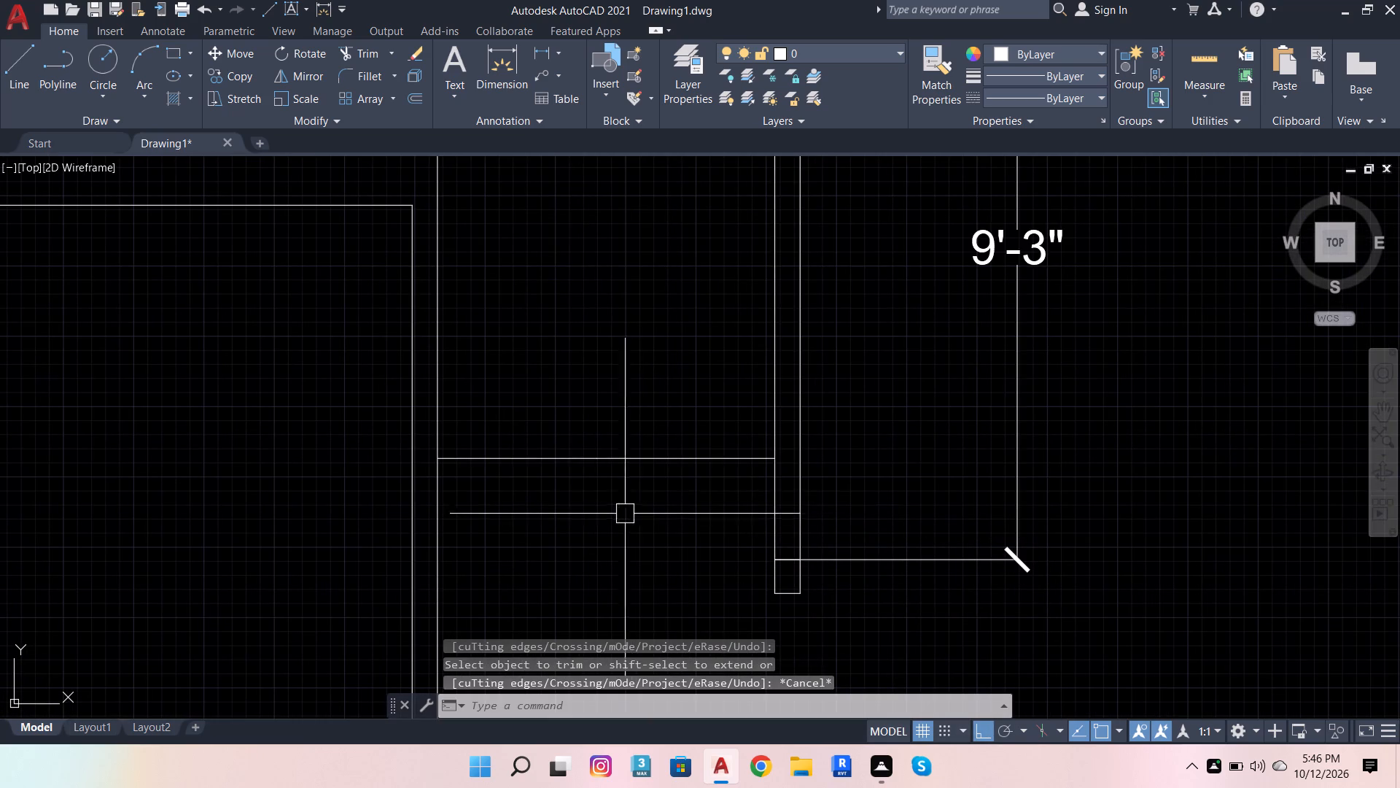
Join the two collinear segments of the horizontal line into one line.
{"action": "left_click", "coordinate": [642, 453]}
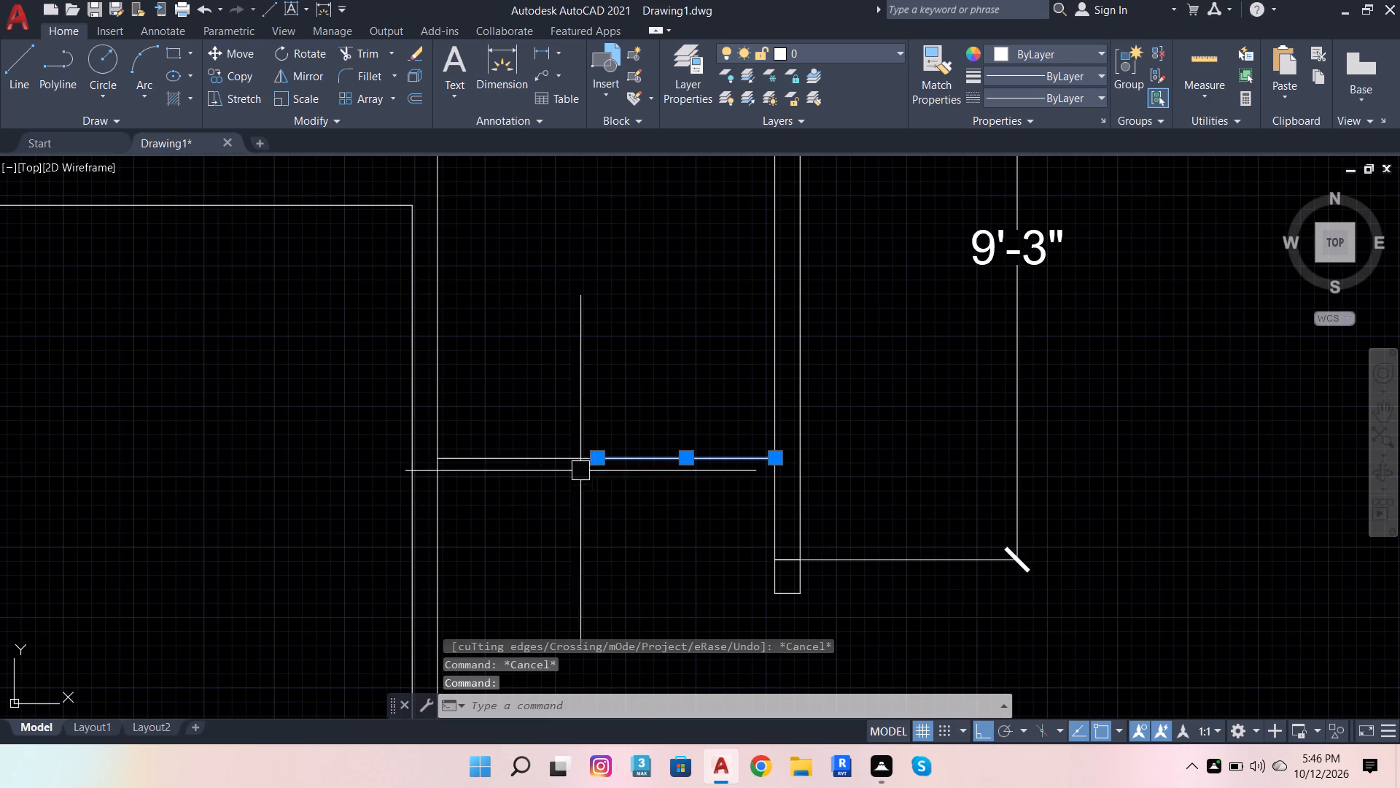
{"action": "left_click", "coordinate": [553, 454]}
{"action": "key", "text": "j"}
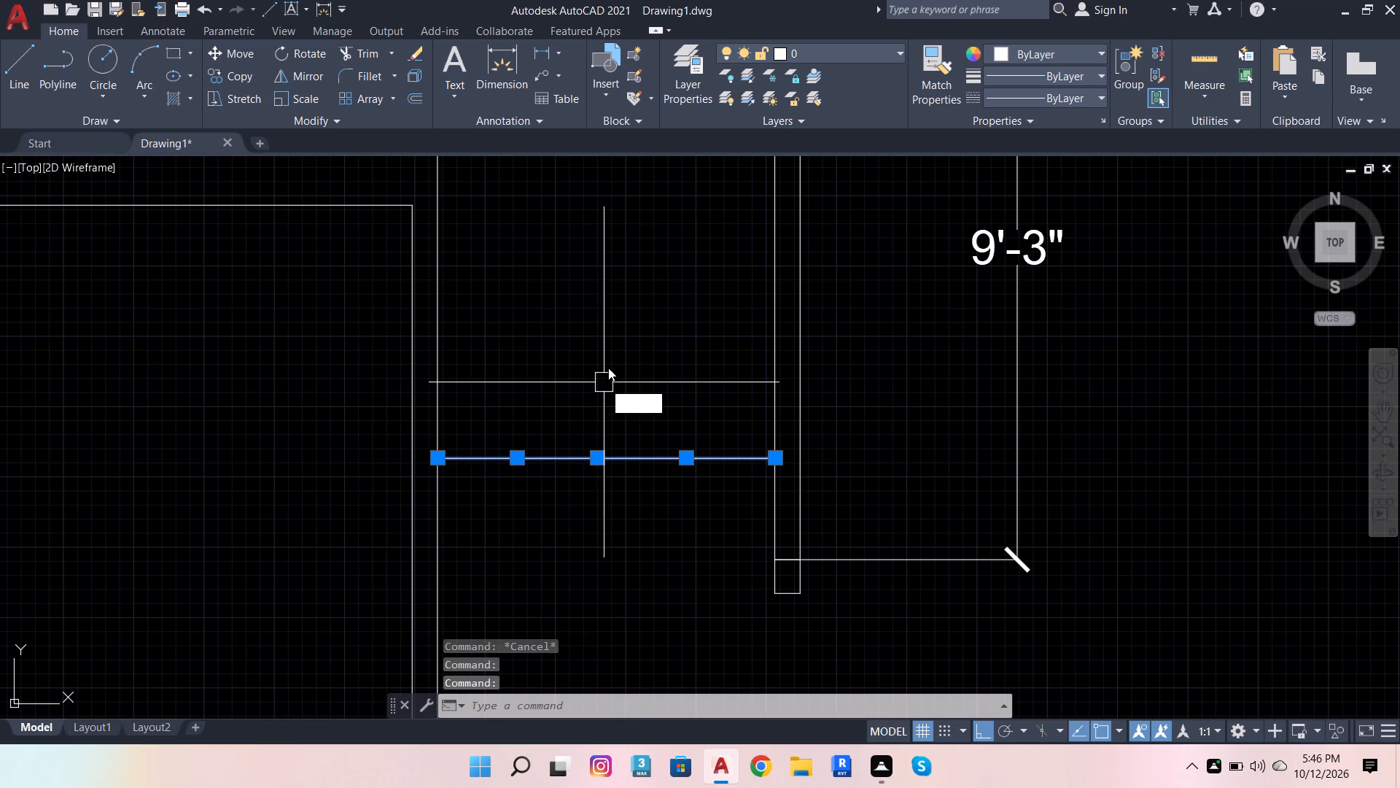
{"action": "key", "text": "Return"}
Offset the joined horizontal line 4.5" to the north and 4.5" to the south.
{"action": "left_click", "coordinate": [689, 450]}
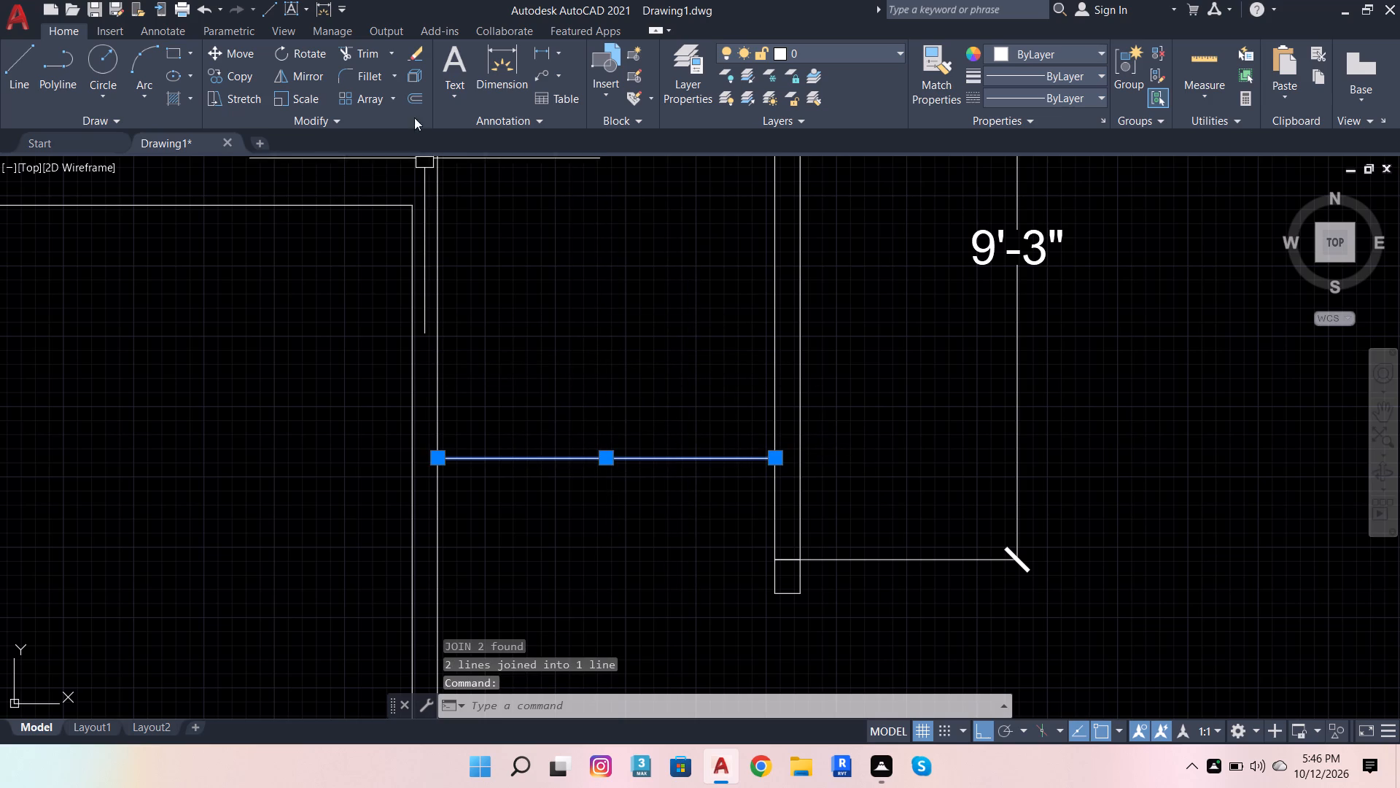
{"action": "left_click", "coordinate": [409, 104]}
{"action": "left_click", "coordinate": [763, 459]}
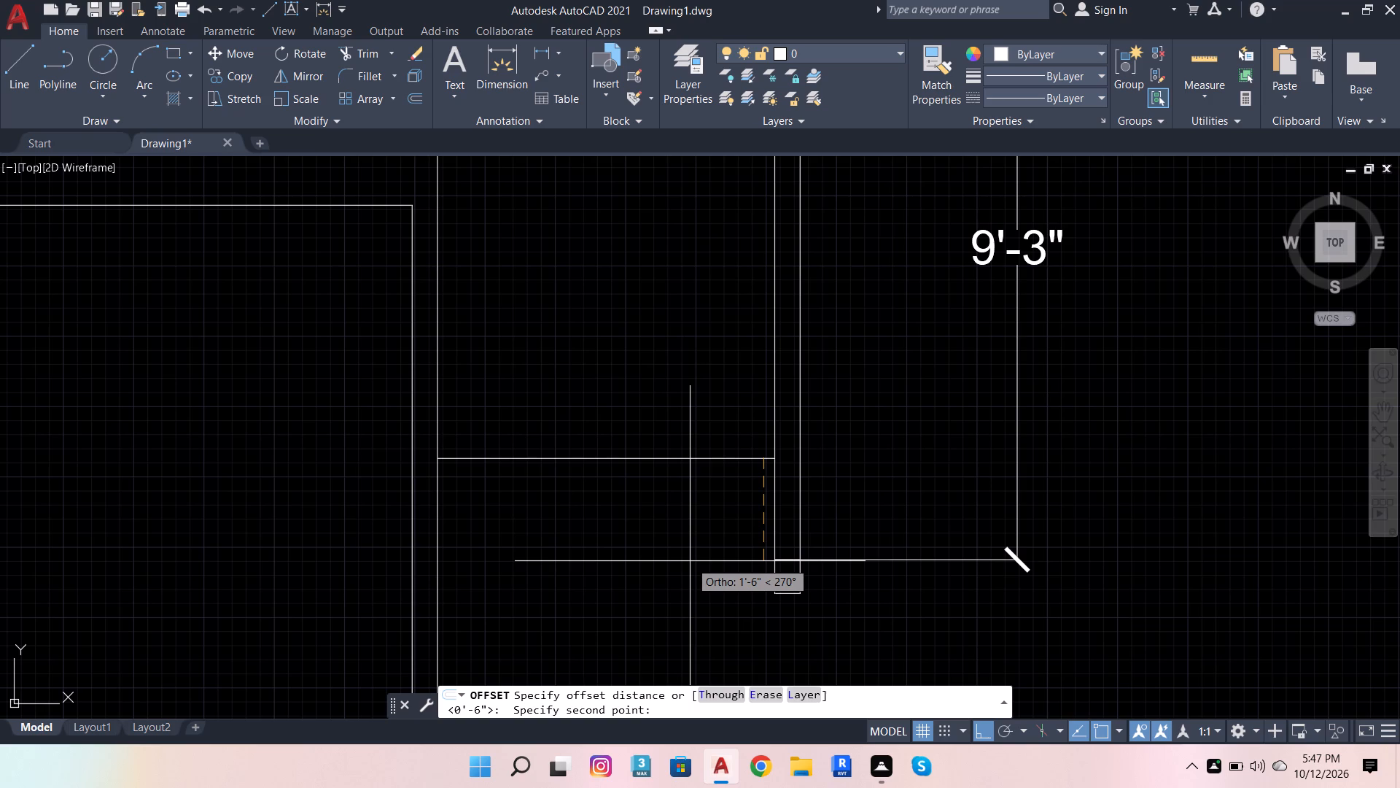
{"action": "key", "text": "4"}
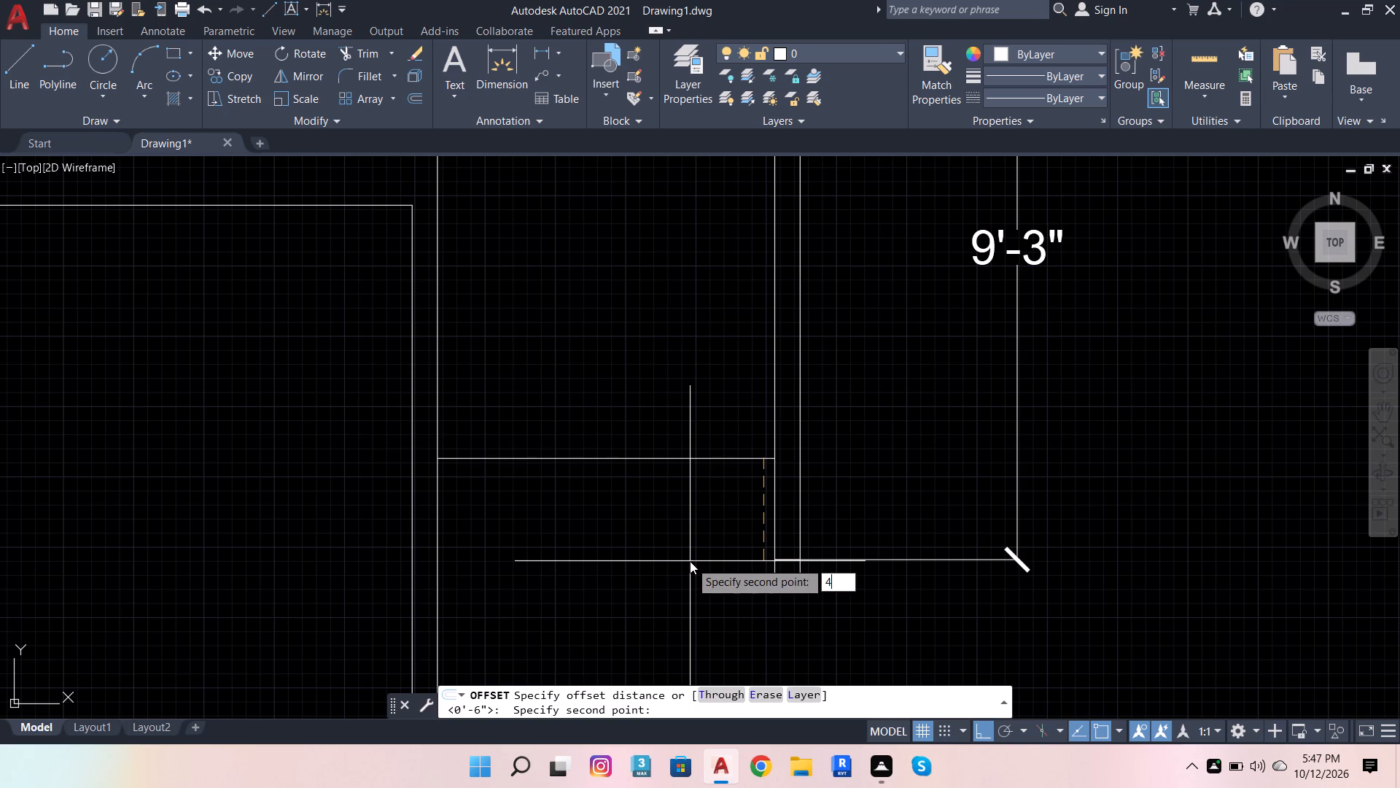
{"action": "type", "text": ".5"}
{"action": "key", "text": "Return"}
{"action": "left_click", "coordinate": [646, 390]}
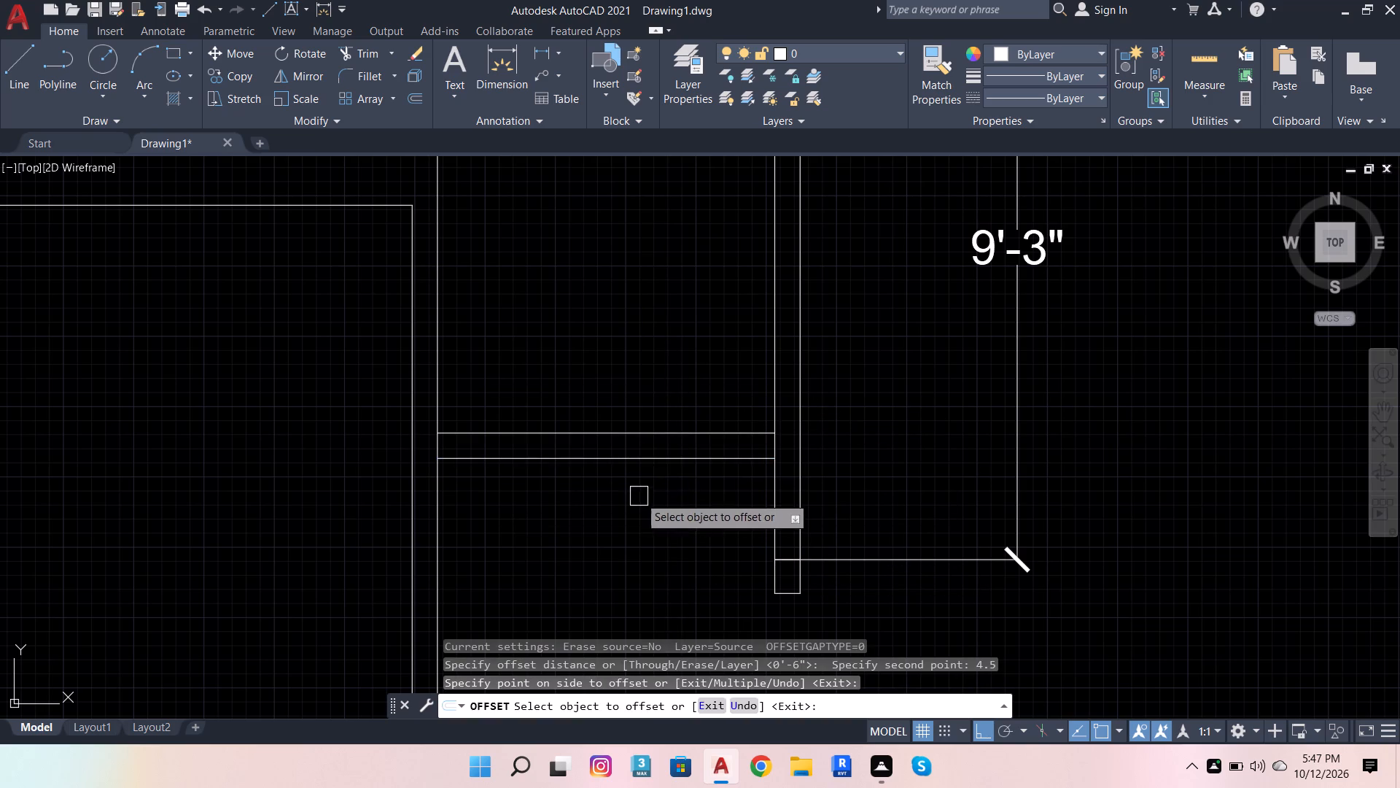
{"action": "left_click", "coordinate": [652, 460]}
{"action": "left_click", "coordinate": [639, 517]}
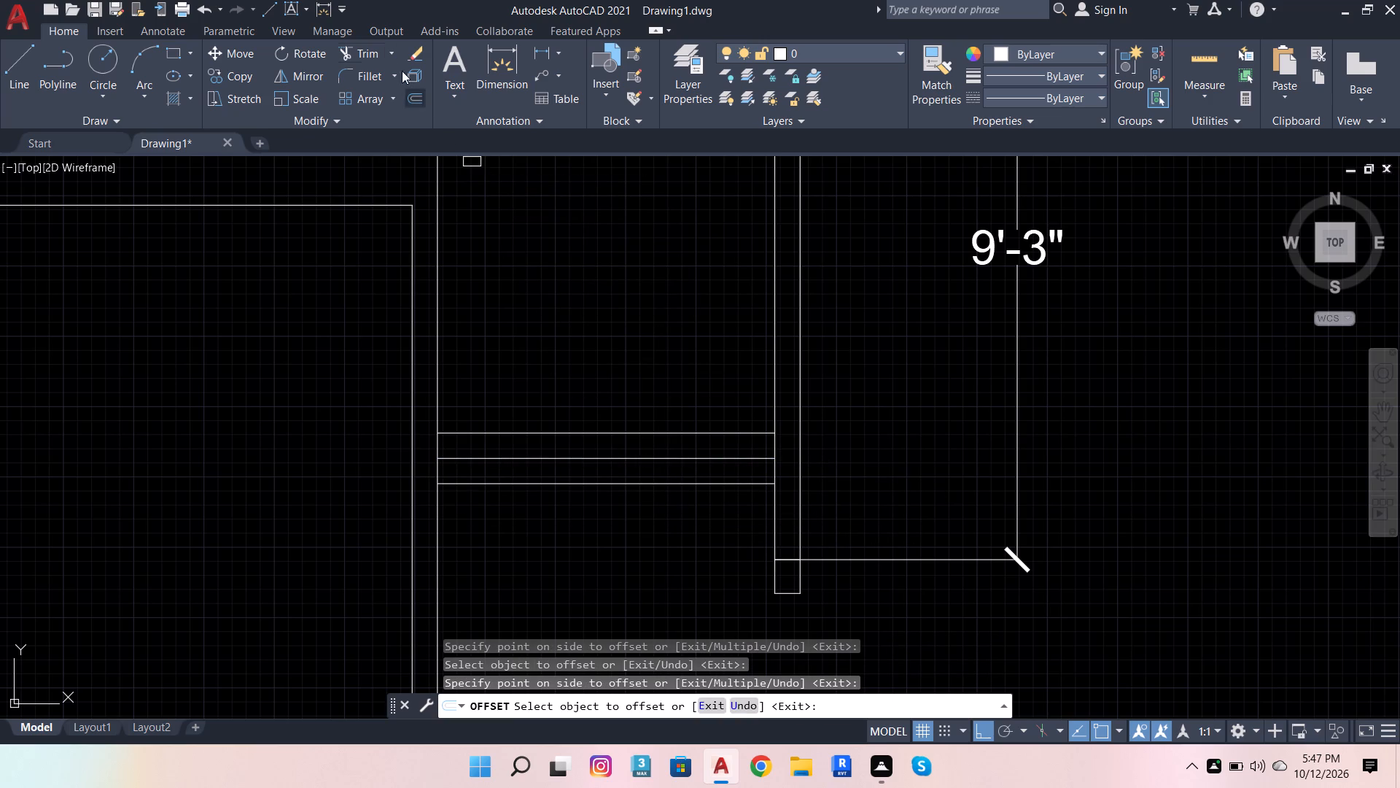
Trim away the northernmost of the three horizontal lines, leaving one 4.5" cross partition.
{"action": "left_click", "coordinate": [382, 52]}
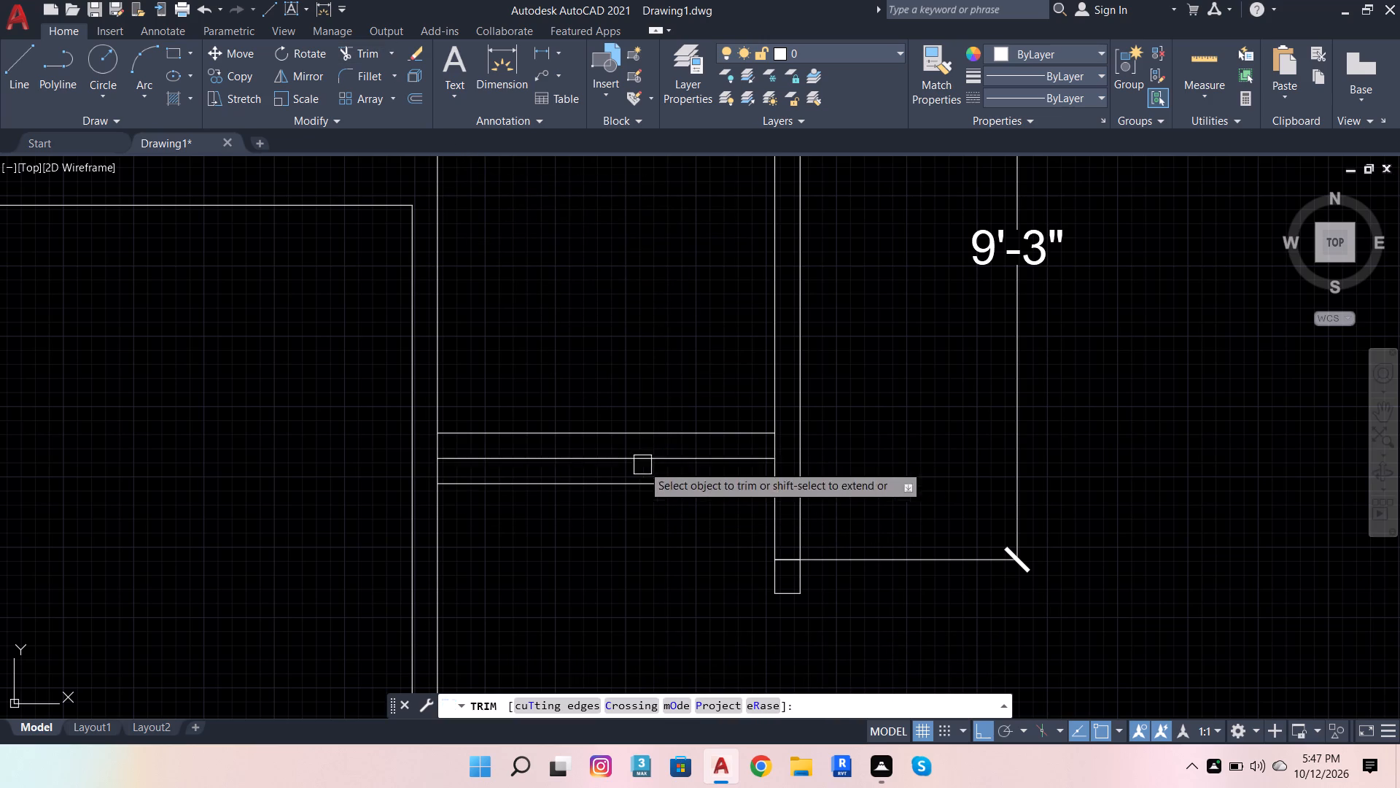
{"action": "left_click", "coordinate": [634, 432]}
Trim the wall faces between the cross partition's two lines at its west and east ends to open both junctions.
{"action": "scroll", "coordinate": [443, 473], "scroll_direction": "up", "scroll_amount": 1}
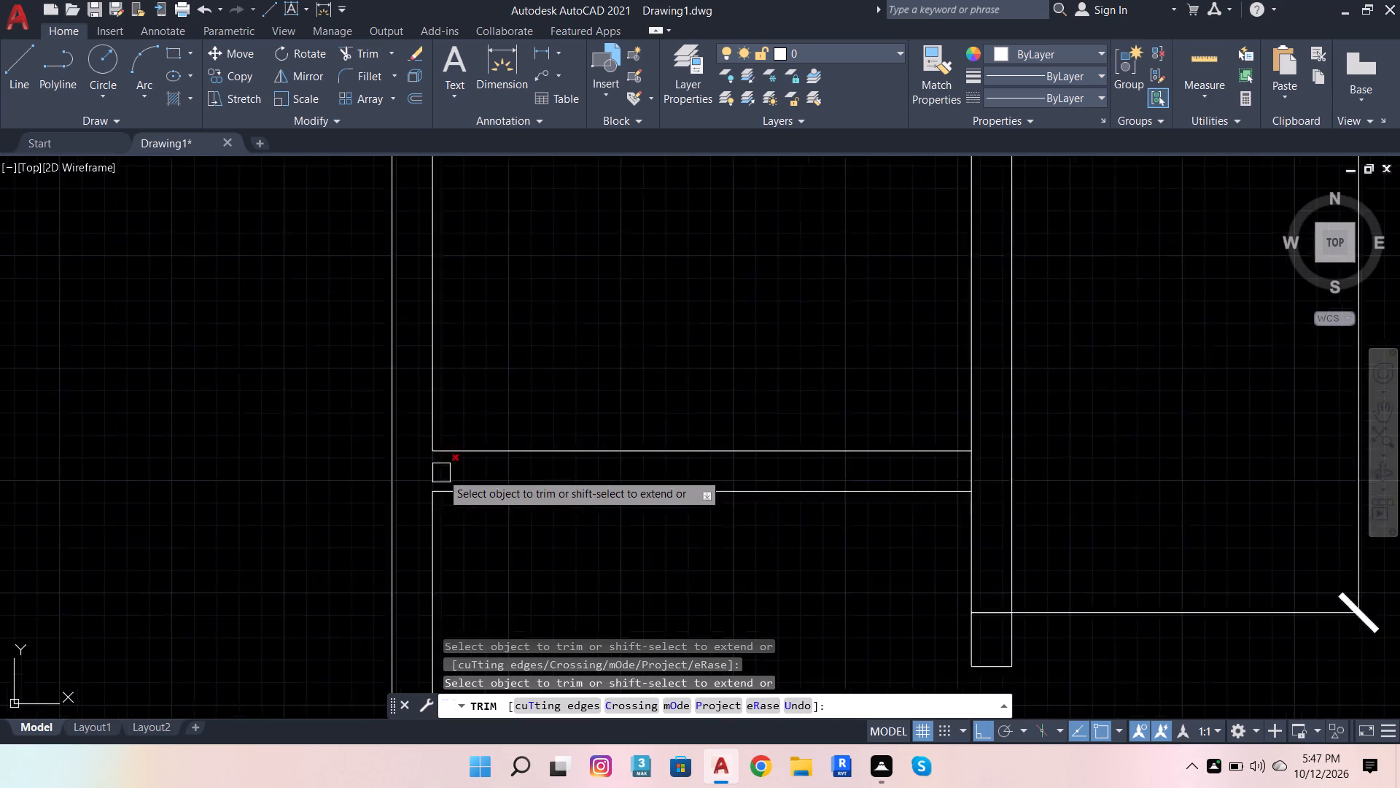
{"action": "scroll", "coordinate": [441, 473], "scroll_direction": "up", "scroll_amount": 1}
{"action": "left_click", "coordinate": [441, 473]}
{"action": "left_click", "coordinate": [391, 482]}
{"action": "scroll", "coordinate": [436, 459], "scroll_direction": "down", "scroll_amount": 4}
{"action": "scroll", "coordinate": [576, 482], "scroll_direction": "up", "scroll_amount": 5}
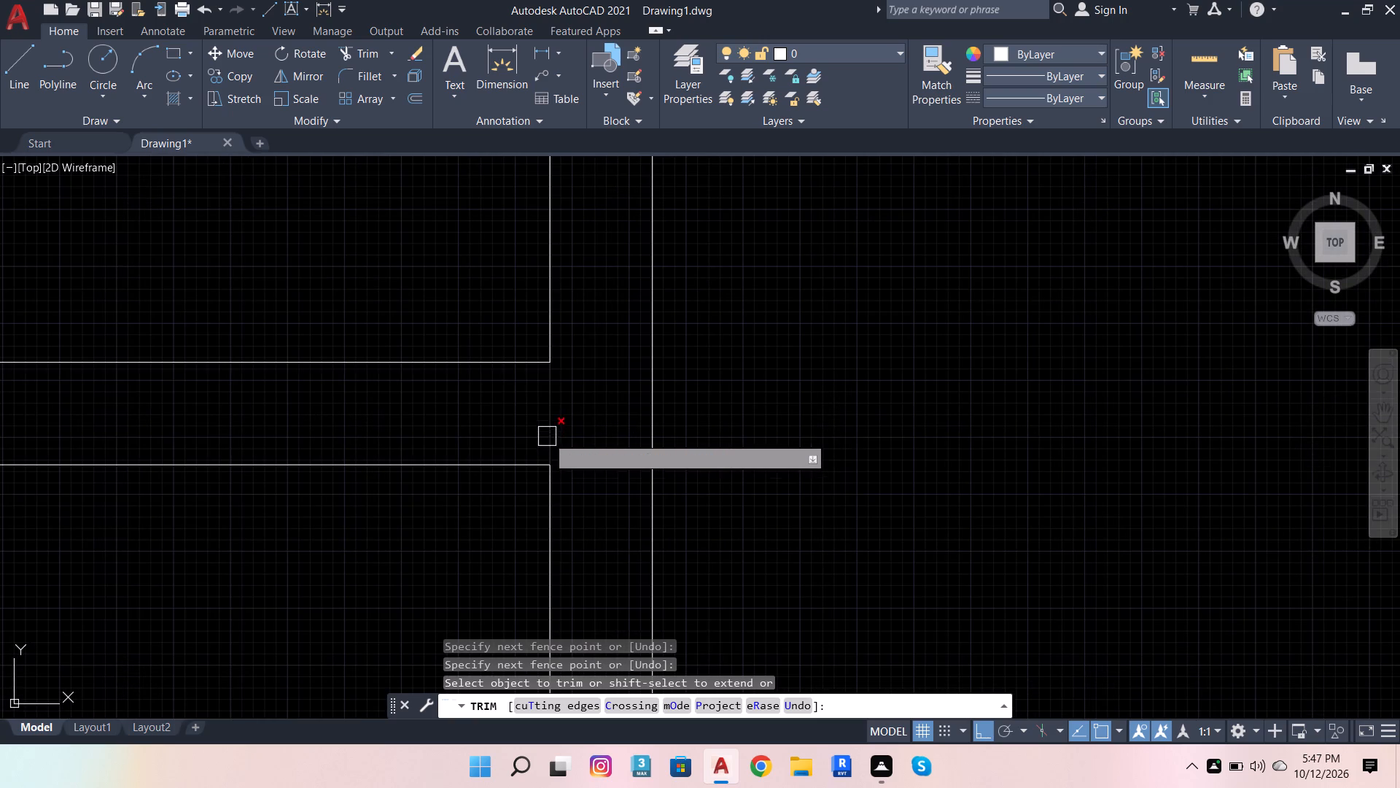
{"action": "left_click", "coordinate": [547, 436]}
Remove the 9'-3" dimension east of the cut partition using Trim.
{"action": "scroll", "coordinate": [648, 416], "scroll_direction": "down", "scroll_amount": 5}
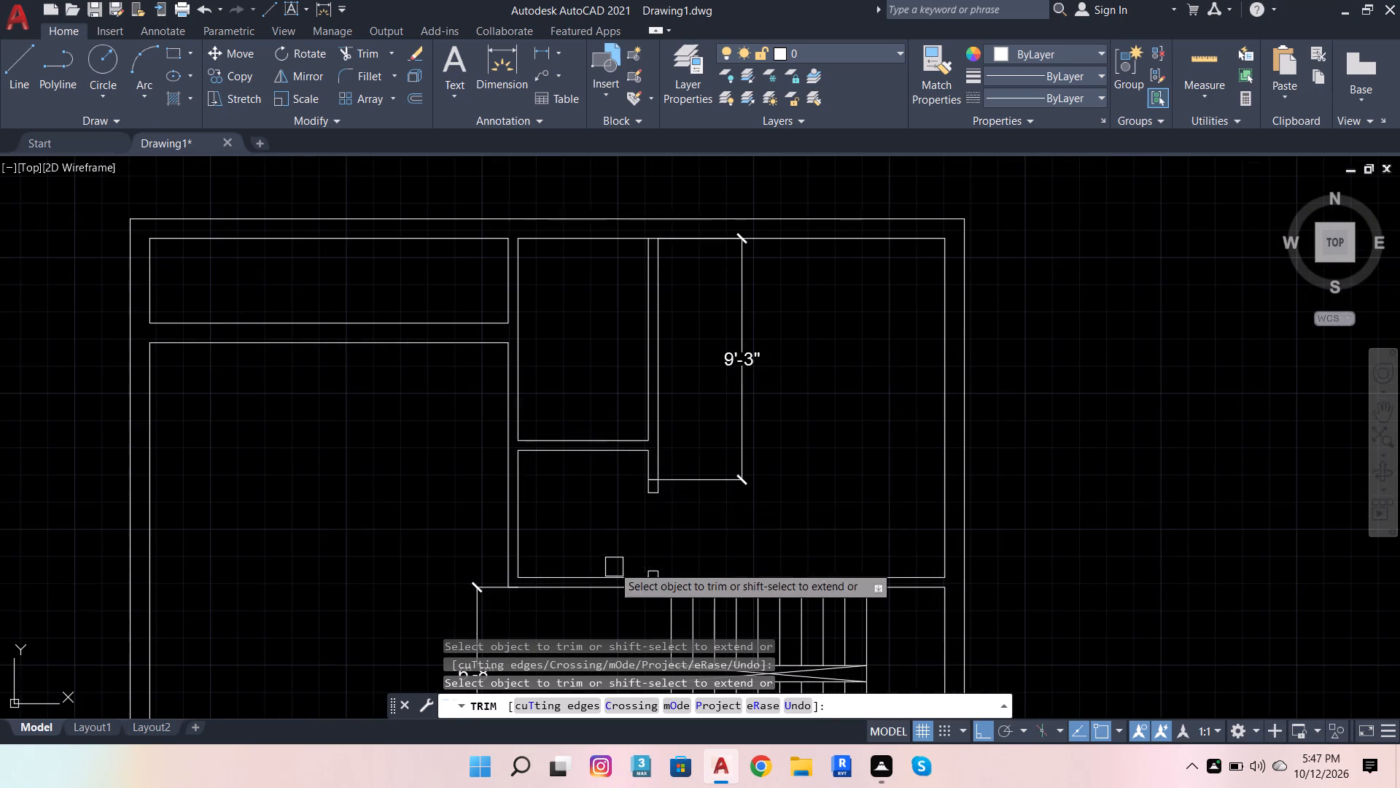
{"action": "scroll", "coordinate": [602, 474], "scroll_direction": "down", "scroll_amount": 1}
{"action": "scroll", "coordinate": [669, 490], "scroll_direction": "up", "scroll_amount": 1}
{"action": "left_click", "coordinate": [674, 476]}
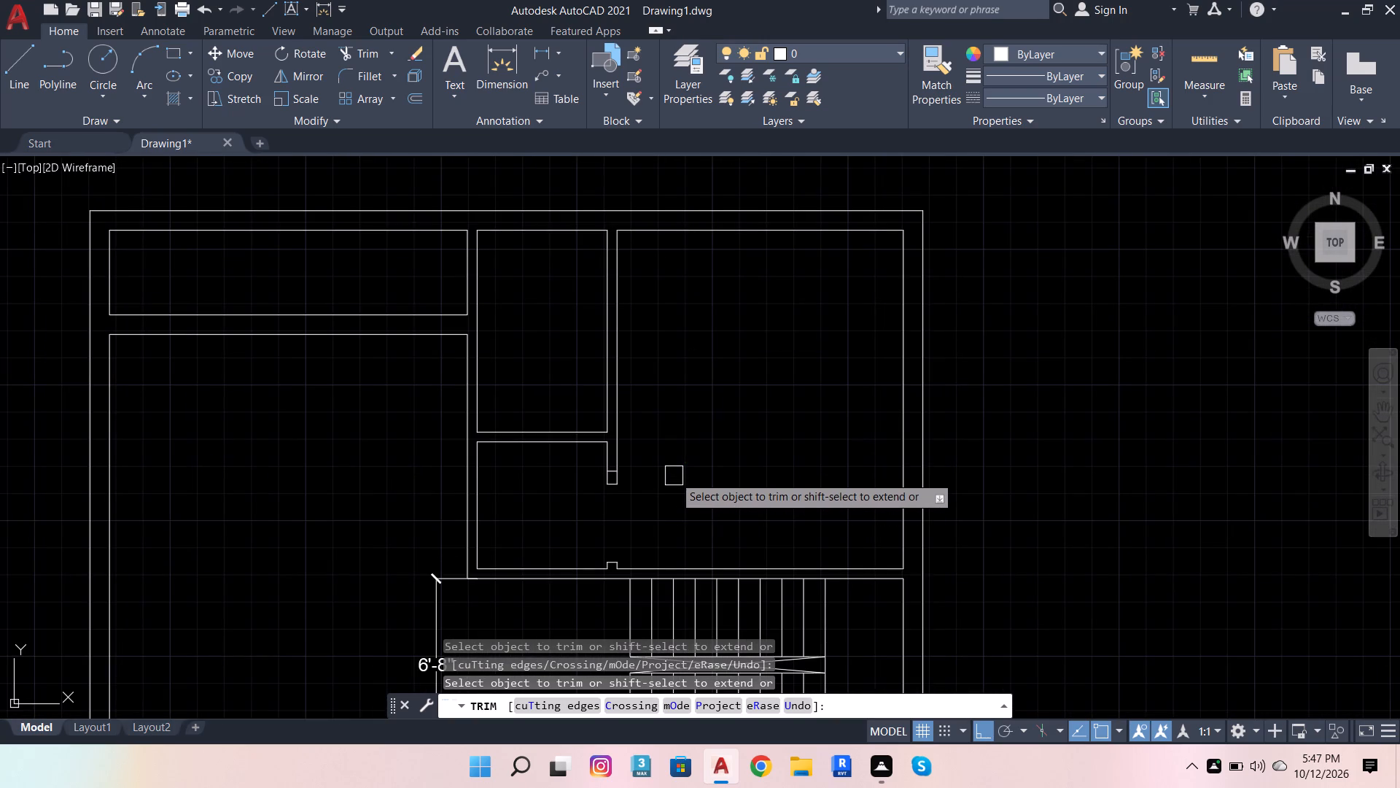
Trim the leftover short line crossing the partition stub just north of the door opening.
{"action": "scroll", "coordinate": [622, 476], "scroll_direction": "up", "scroll_amount": 4}
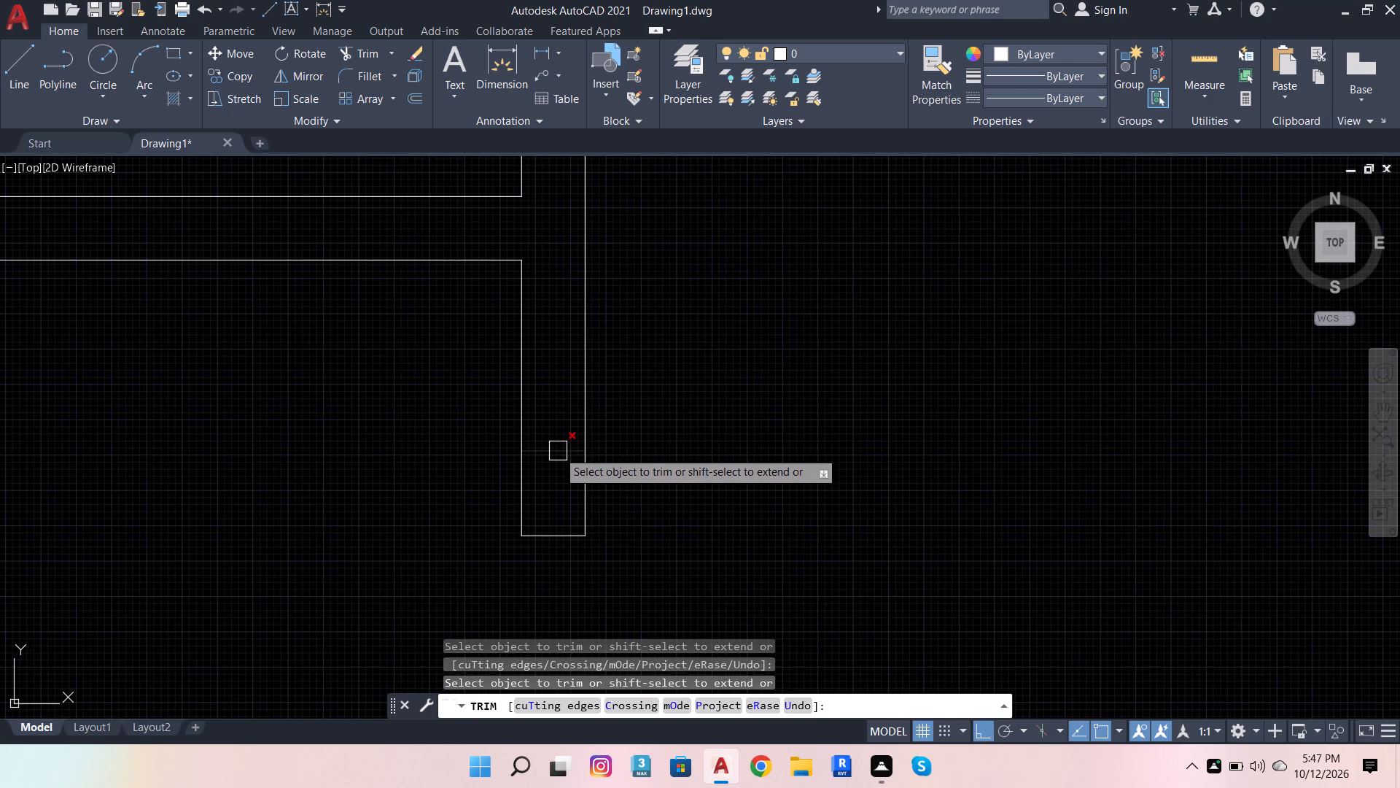
{"action": "left_click", "coordinate": [558, 451]}
{"action": "scroll", "coordinate": [559, 307], "scroll_direction": "down", "scroll_amount": 5}
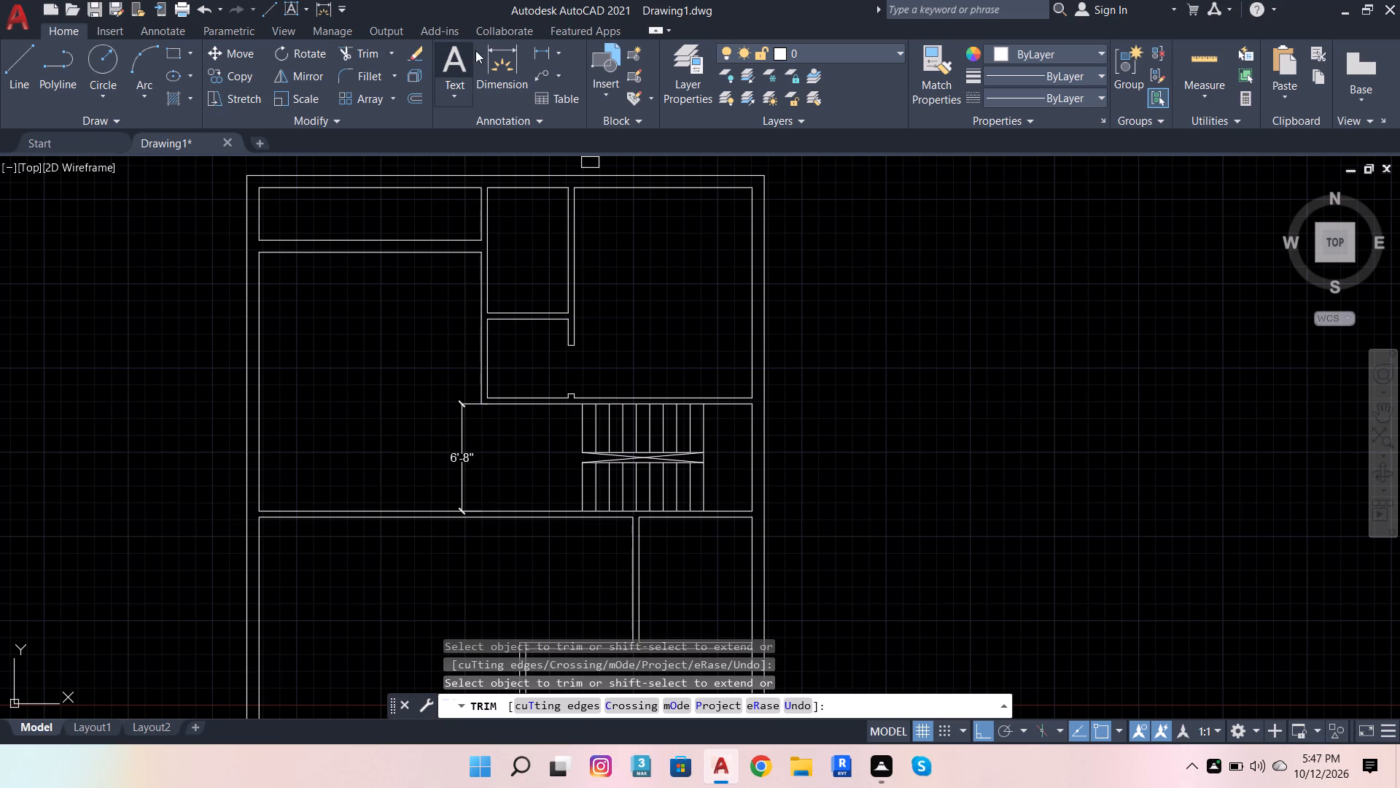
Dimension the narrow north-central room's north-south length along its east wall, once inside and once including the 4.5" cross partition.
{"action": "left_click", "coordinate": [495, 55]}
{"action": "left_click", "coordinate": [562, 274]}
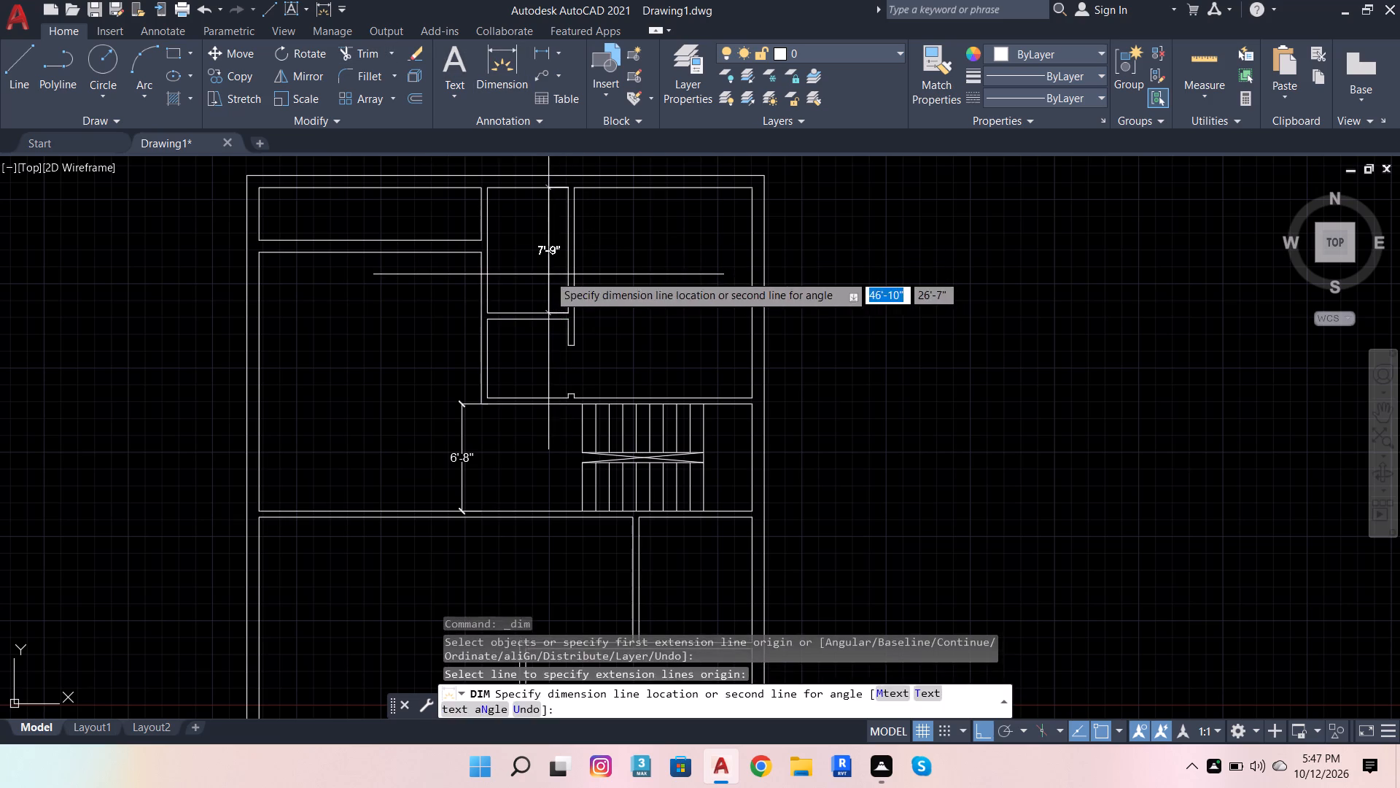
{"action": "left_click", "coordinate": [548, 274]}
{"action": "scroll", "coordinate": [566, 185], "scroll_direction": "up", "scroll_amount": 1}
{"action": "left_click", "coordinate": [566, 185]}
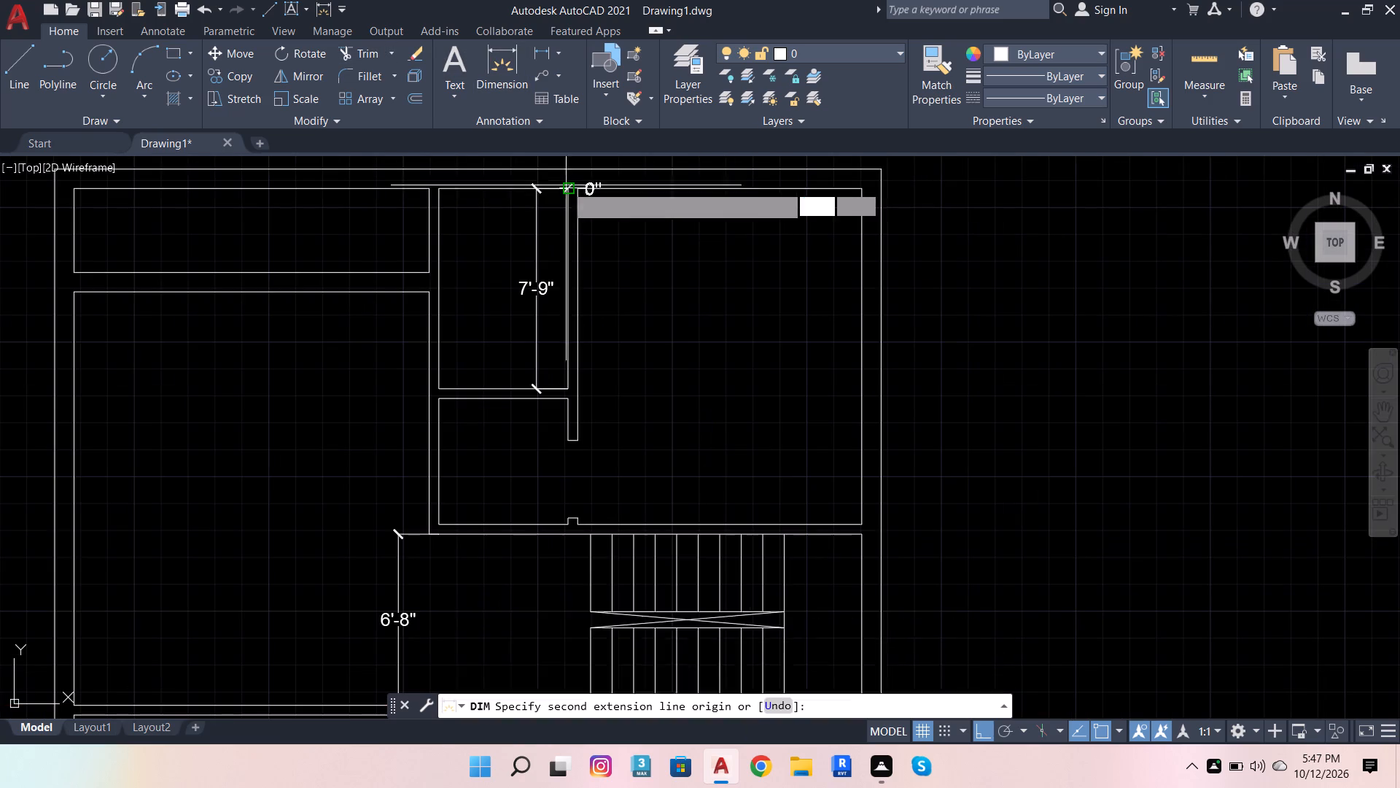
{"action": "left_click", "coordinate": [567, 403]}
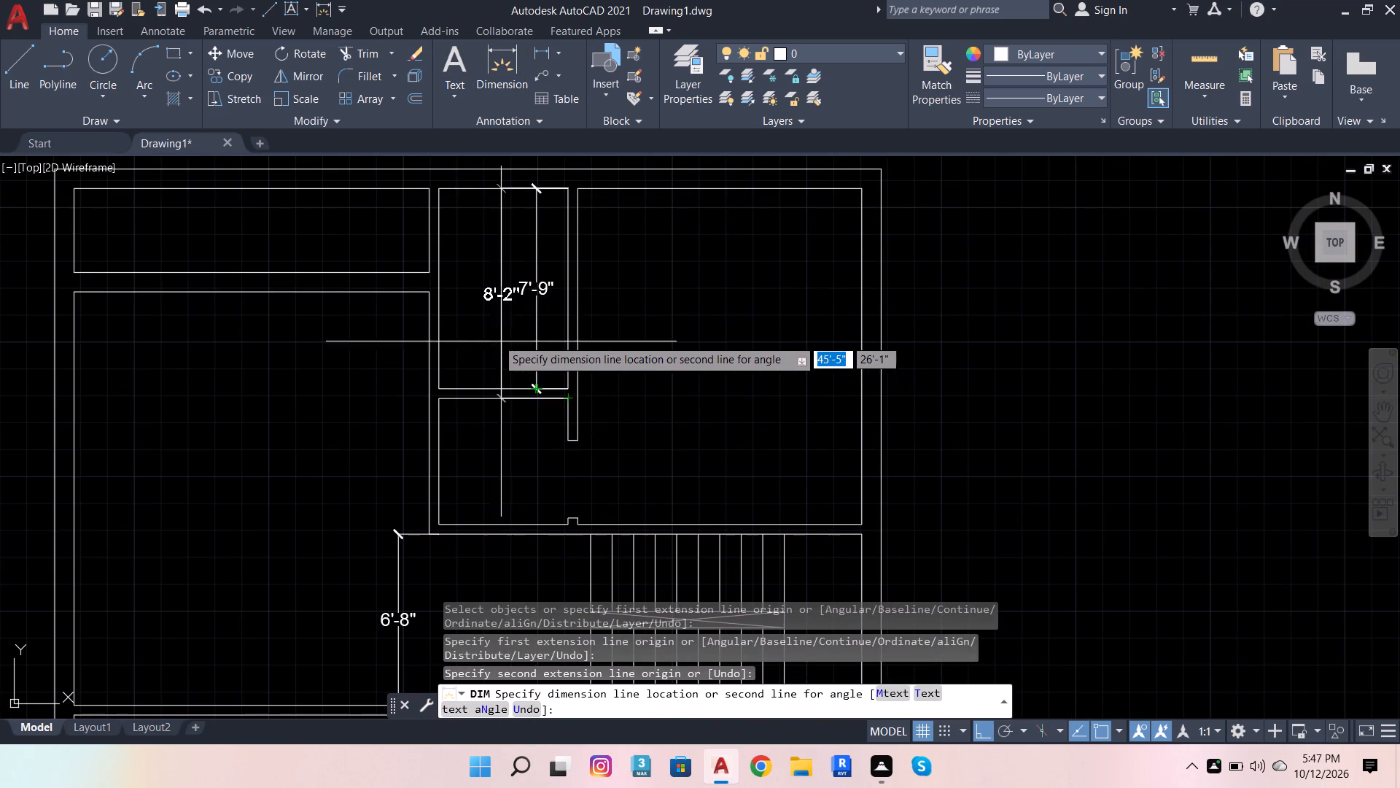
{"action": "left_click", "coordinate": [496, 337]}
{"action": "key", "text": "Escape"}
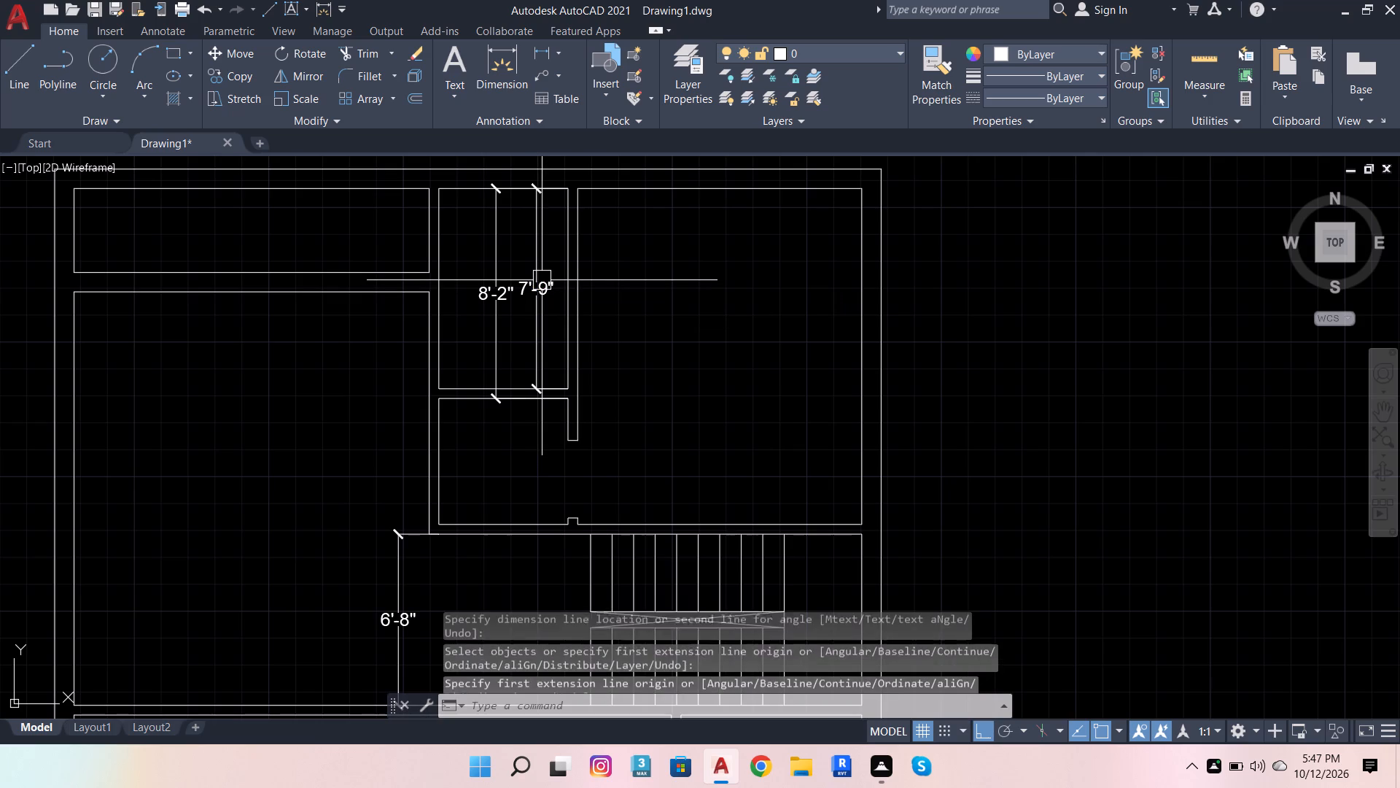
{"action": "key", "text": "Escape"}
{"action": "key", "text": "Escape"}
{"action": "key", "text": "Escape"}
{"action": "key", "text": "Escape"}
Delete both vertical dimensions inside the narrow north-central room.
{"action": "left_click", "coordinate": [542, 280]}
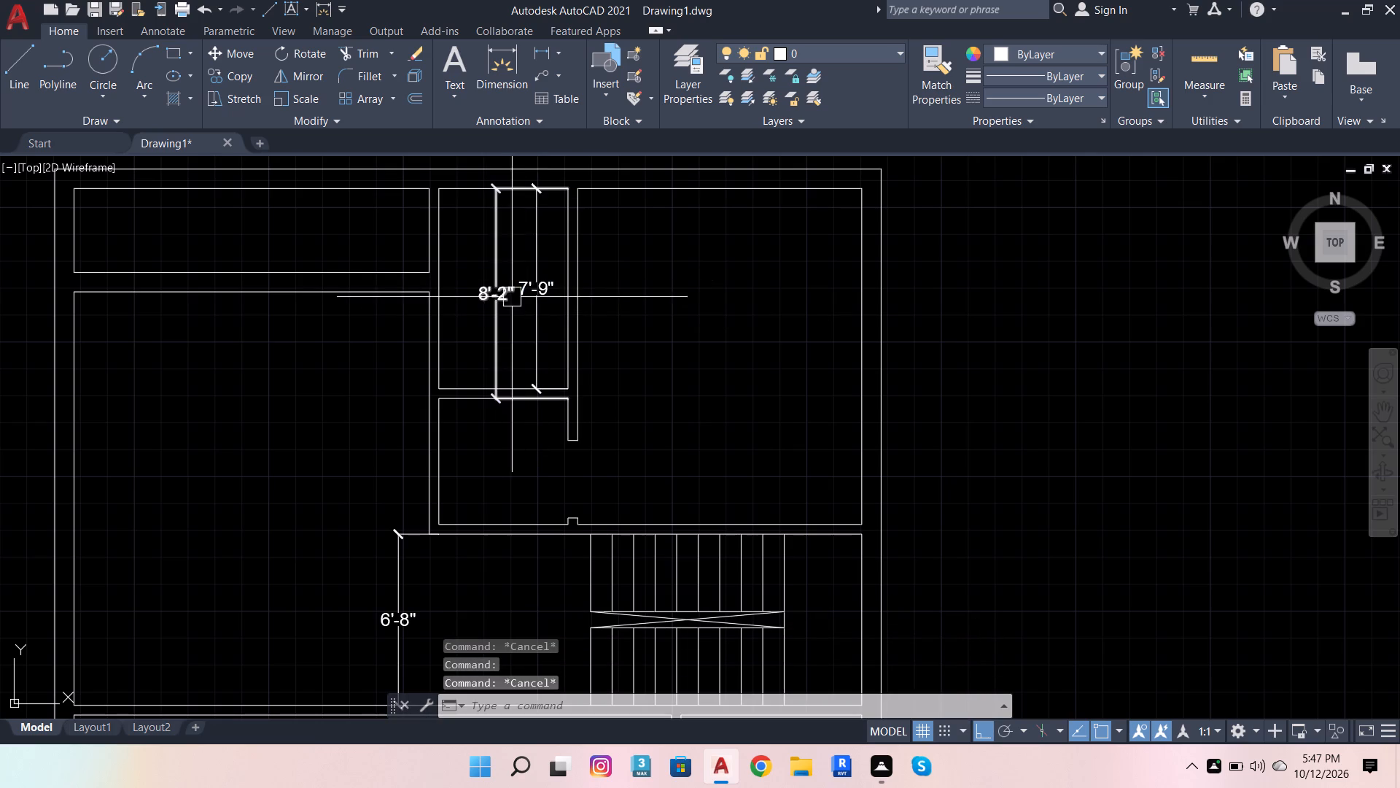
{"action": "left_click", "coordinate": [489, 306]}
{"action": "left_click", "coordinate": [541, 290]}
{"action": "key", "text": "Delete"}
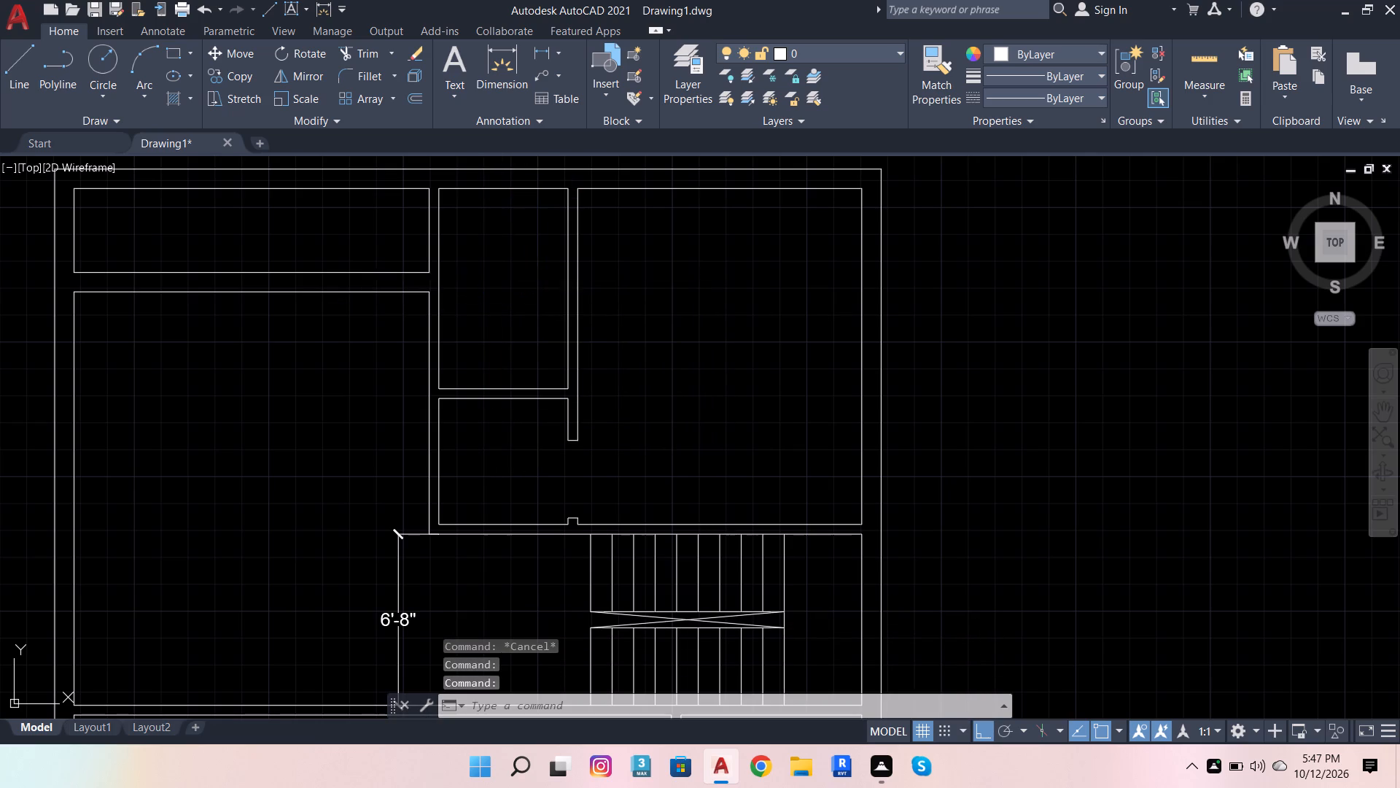
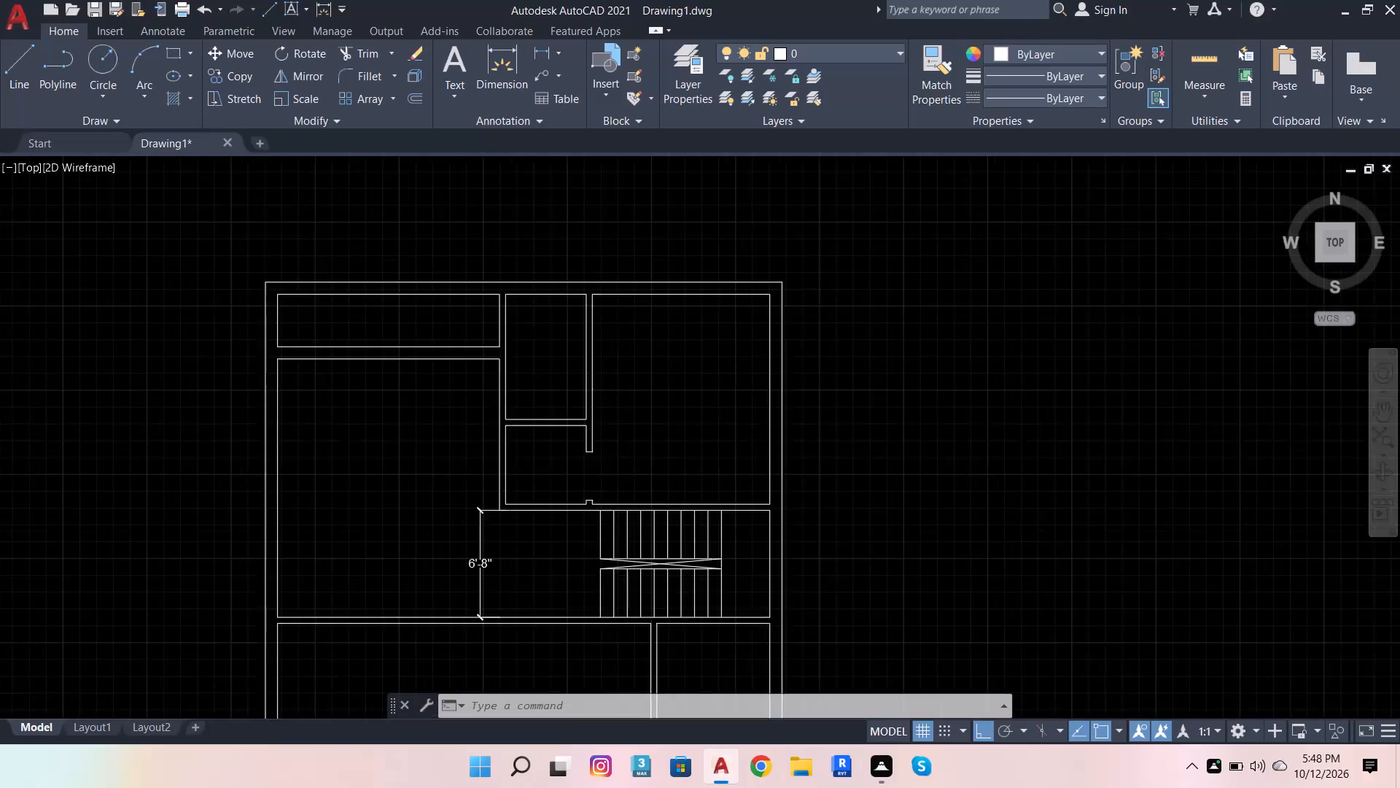
Extend the long partition's east face and the door stub's west face to the south line of the wall north of the staircase.
{"action": "scroll", "coordinate": [534, 458], "scroll_direction": "up", "scroll_amount": 1}
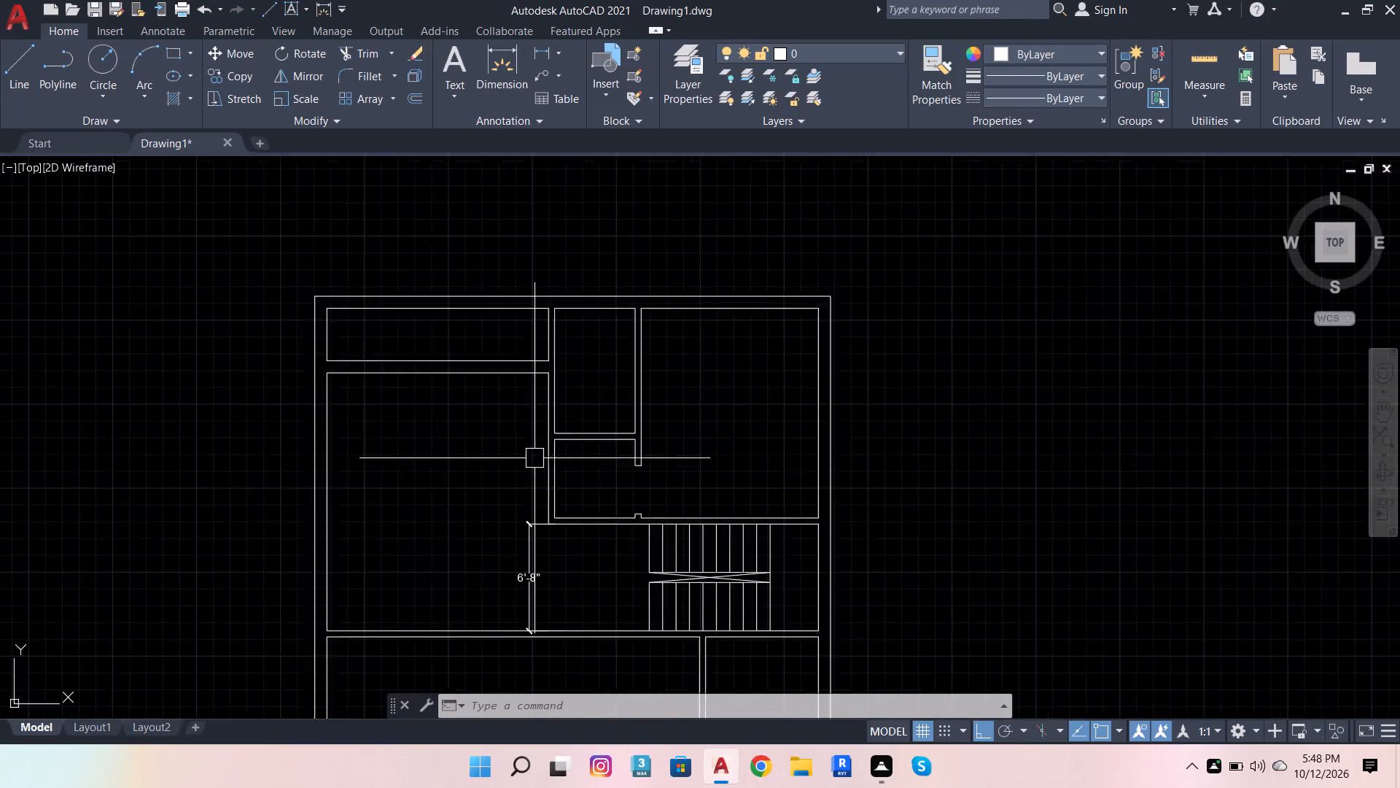
{"action": "scroll", "coordinate": [534, 458], "scroll_direction": "up", "scroll_amount": 2}
{"action": "scroll", "coordinate": [565, 443], "scroll_direction": "down", "scroll_amount": 3}
{"action": "scroll", "coordinate": [569, 503], "scroll_direction": "up", "scroll_amount": 3}
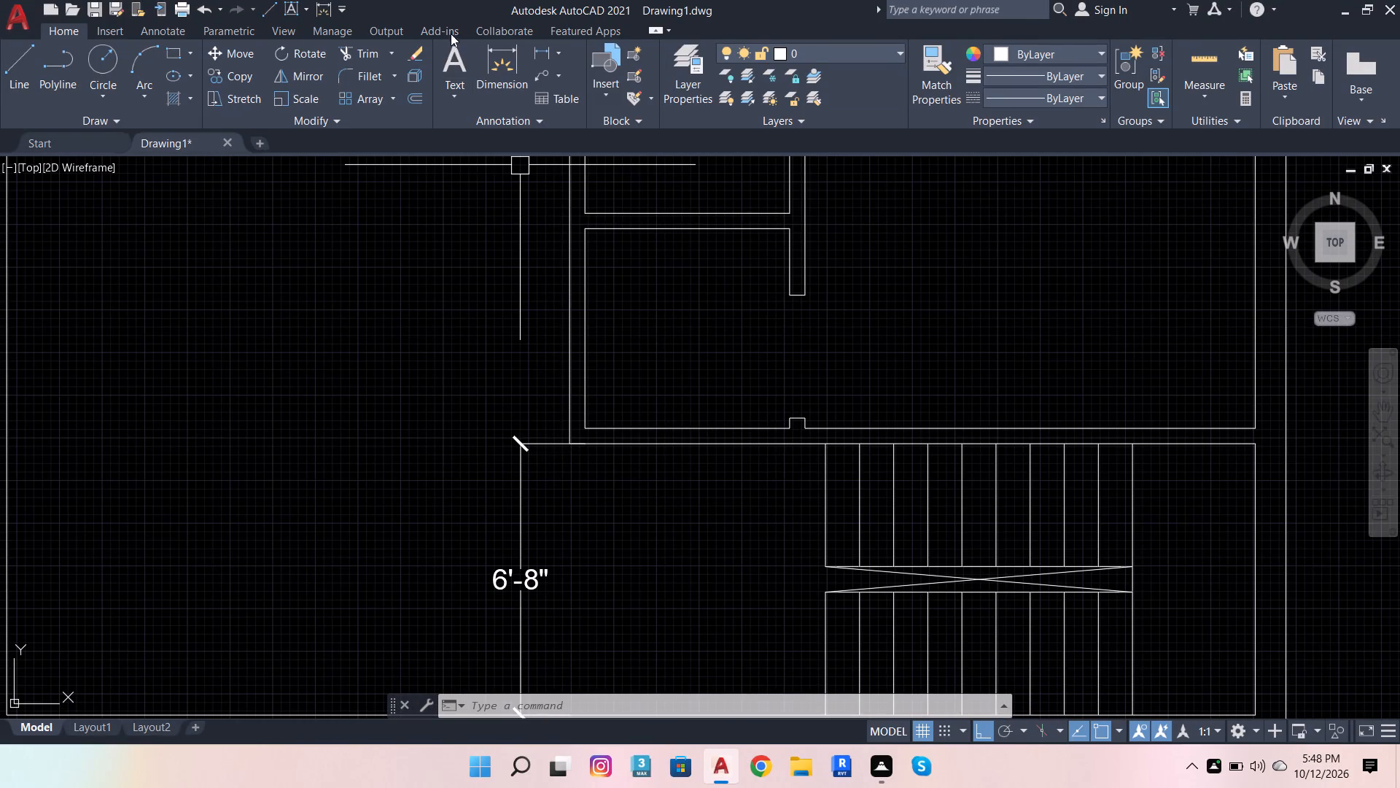
{"action": "left_click", "coordinate": [370, 45]}
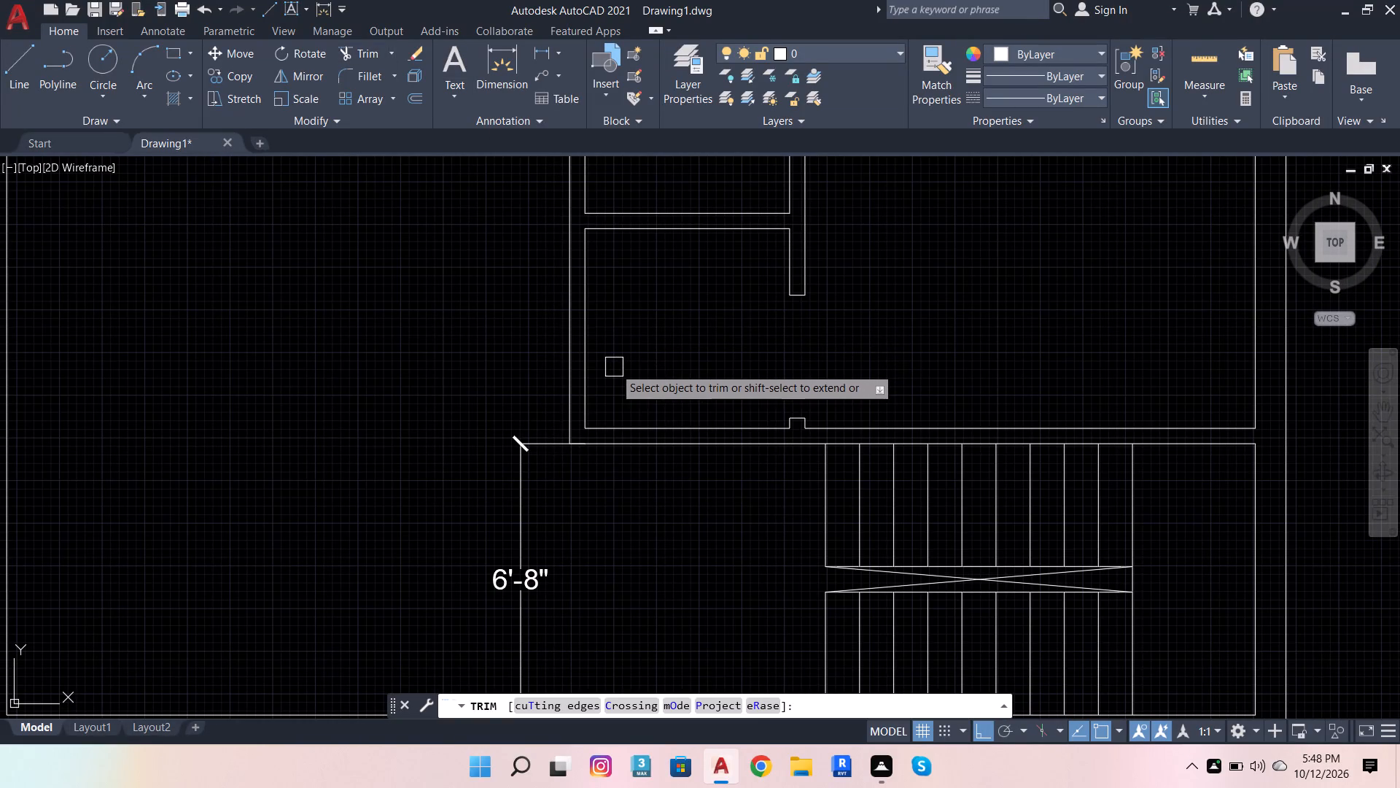
{"action": "left_click", "coordinate": [588, 353], "text": "shift"}
{"action": "scroll", "coordinate": [777, 432], "scroll_direction": "up", "scroll_amount": 2}
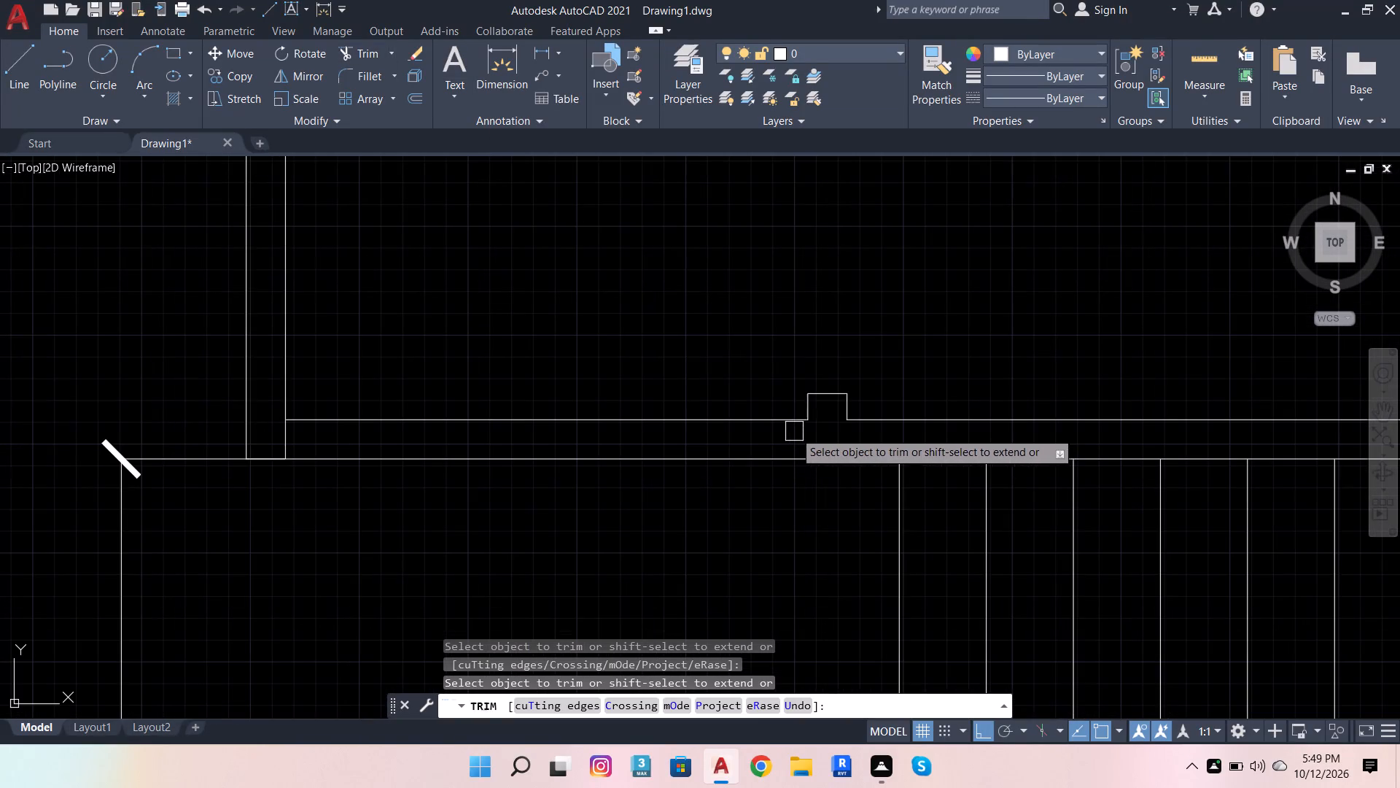
{"action": "left_click", "coordinate": [816, 414], "text": "shift"}
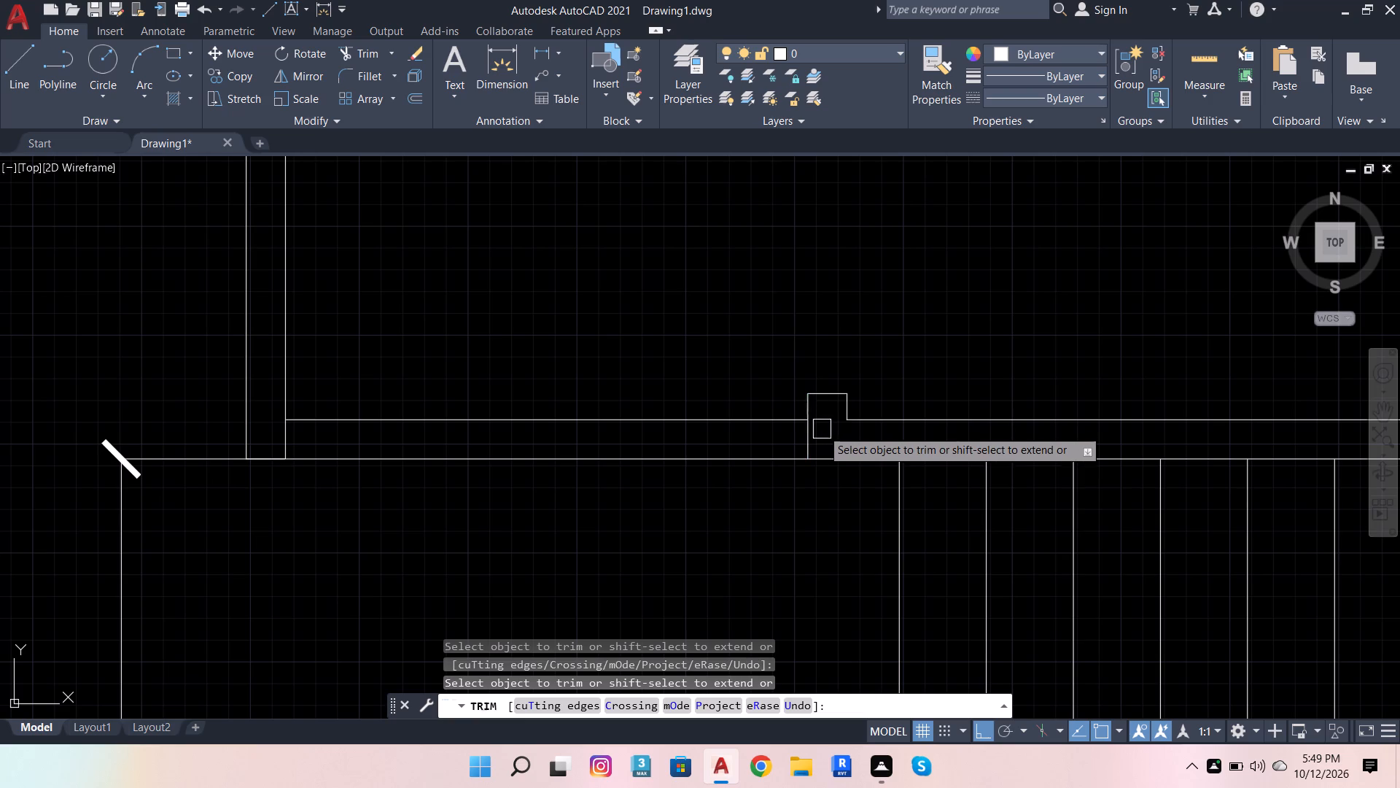
Trim both lines of the wall north of the staircase between the long partition and the door stub, opening the passage.
{"action": "left_click", "coordinate": [770, 397]}
{"action": "left_click", "coordinate": [760, 488]}
{"action": "scroll", "coordinate": [776, 436], "scroll_direction": "down", "scroll_amount": 1}
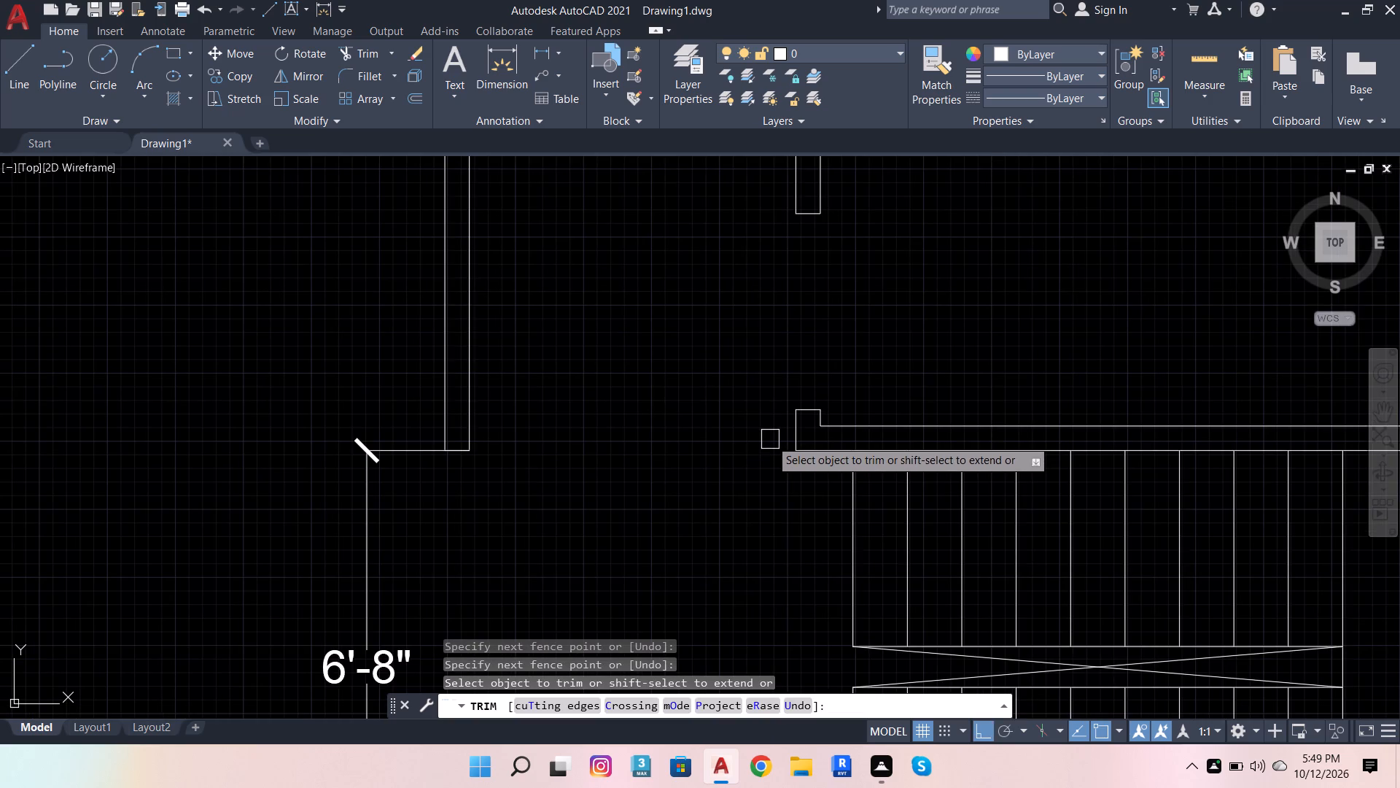
Remove the 6'-8" dimension west of the staircase using Trim.
{"action": "scroll", "coordinate": [796, 495], "scroll_direction": "down", "scroll_amount": 3}
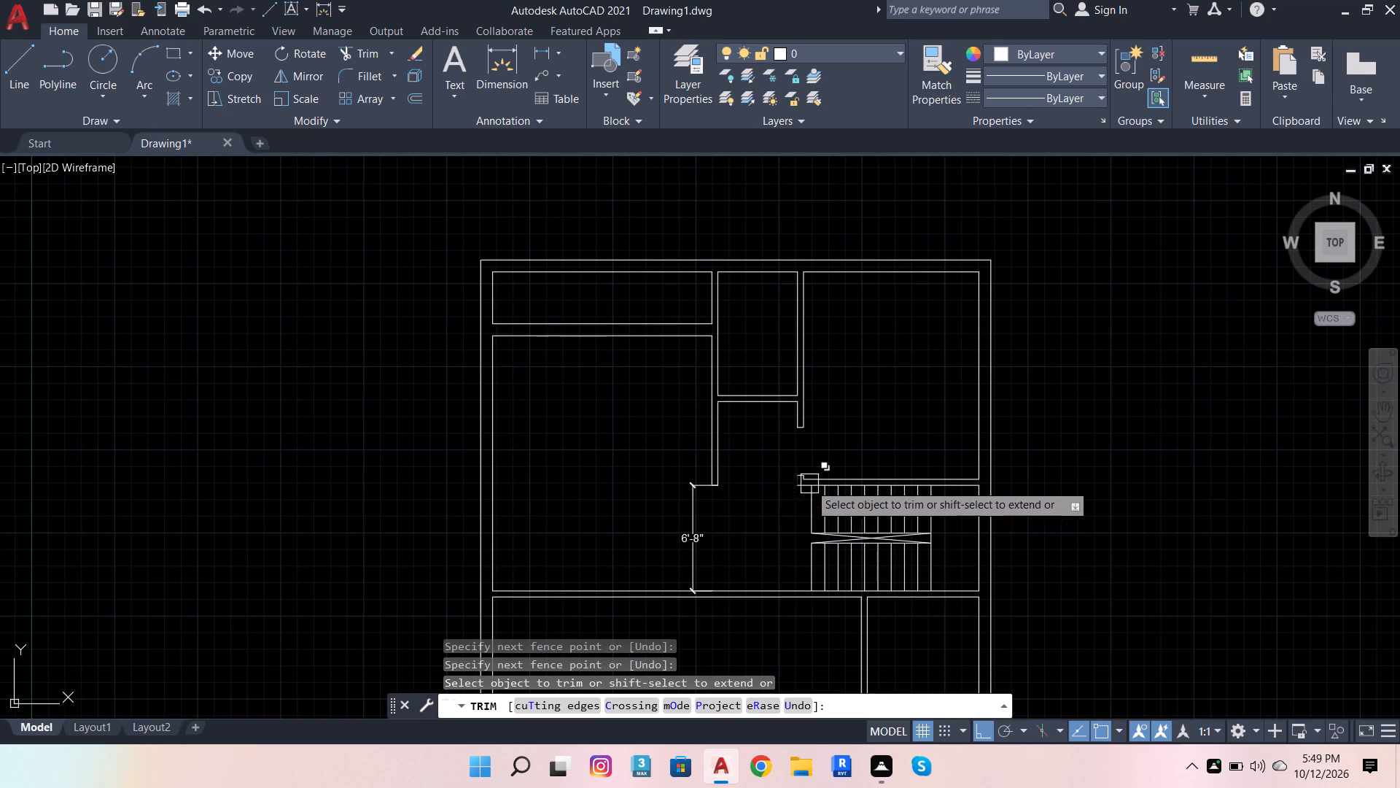
{"action": "left_click", "coordinate": [688, 552]}
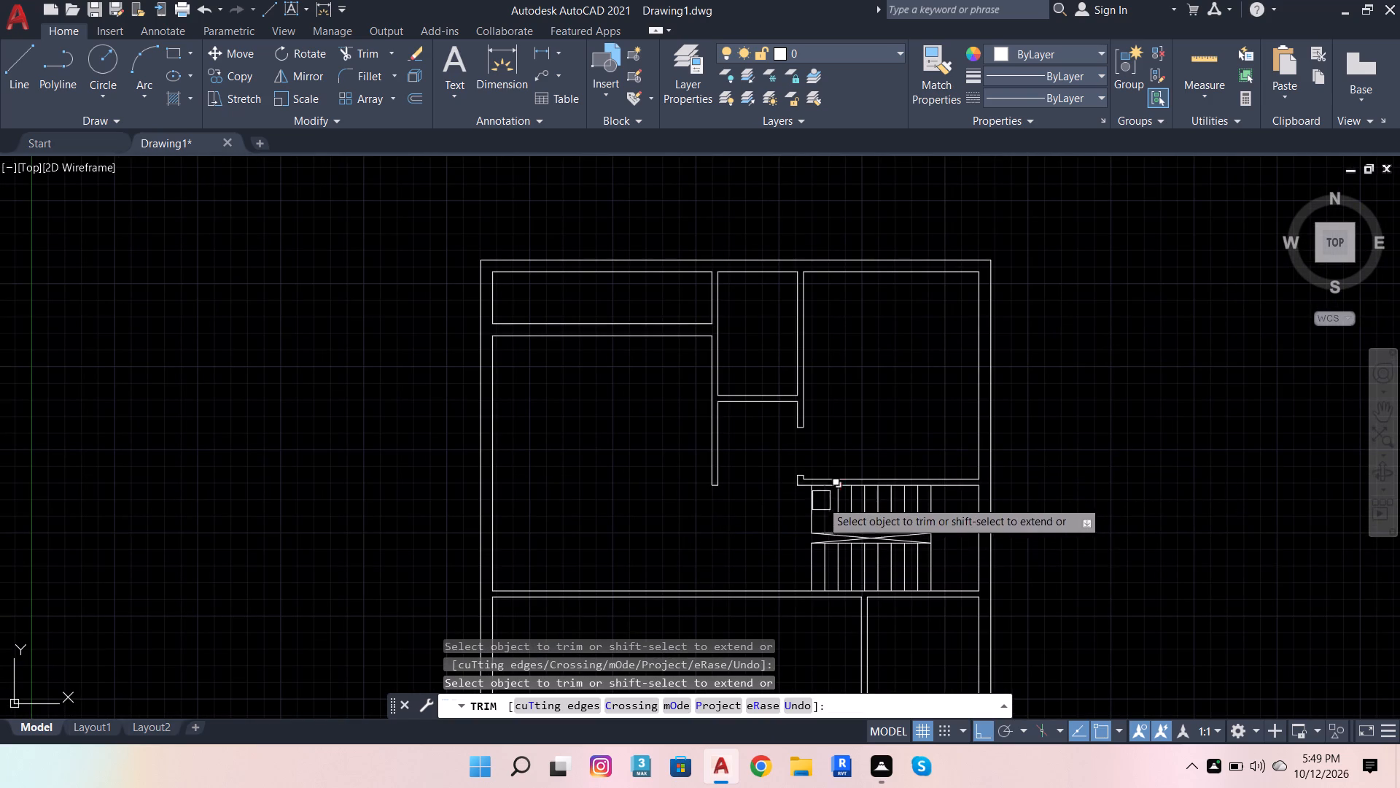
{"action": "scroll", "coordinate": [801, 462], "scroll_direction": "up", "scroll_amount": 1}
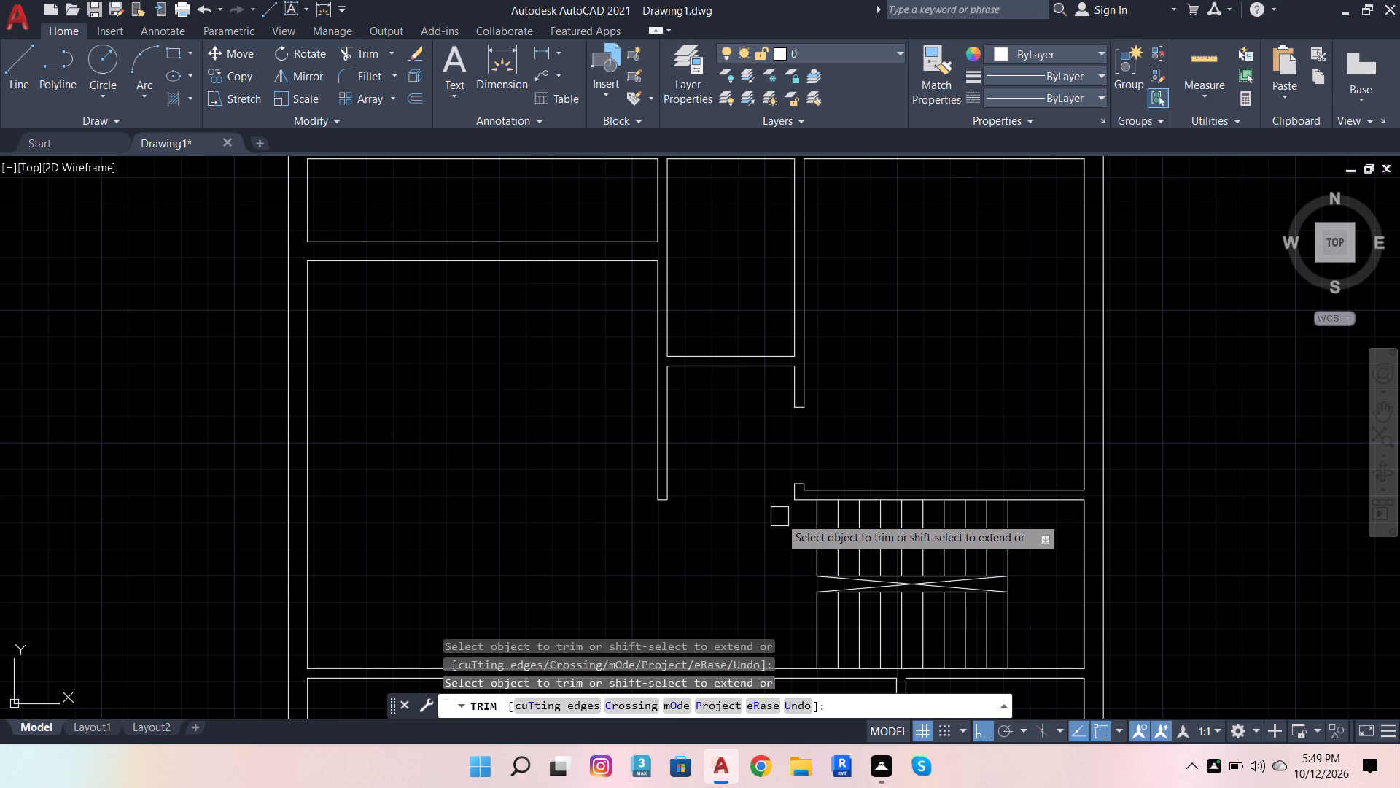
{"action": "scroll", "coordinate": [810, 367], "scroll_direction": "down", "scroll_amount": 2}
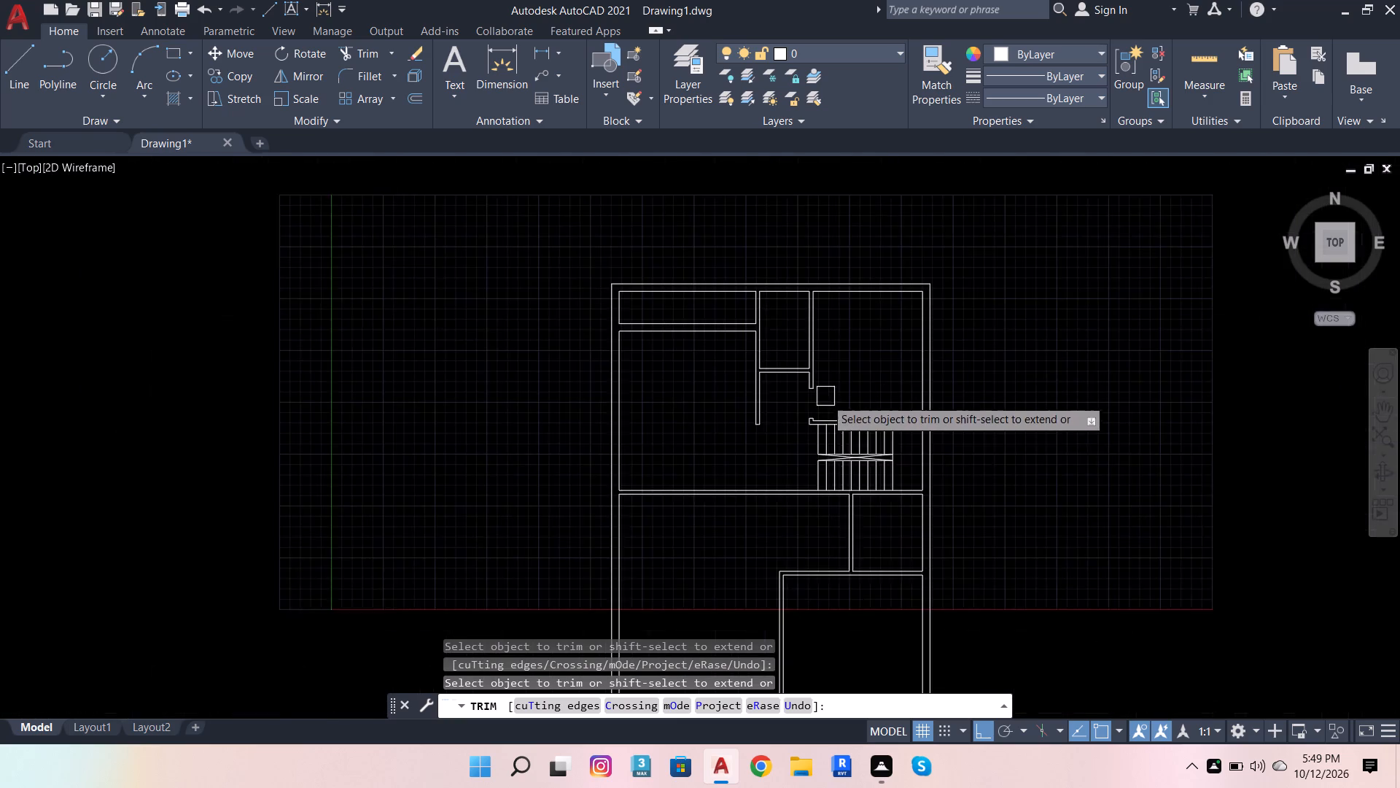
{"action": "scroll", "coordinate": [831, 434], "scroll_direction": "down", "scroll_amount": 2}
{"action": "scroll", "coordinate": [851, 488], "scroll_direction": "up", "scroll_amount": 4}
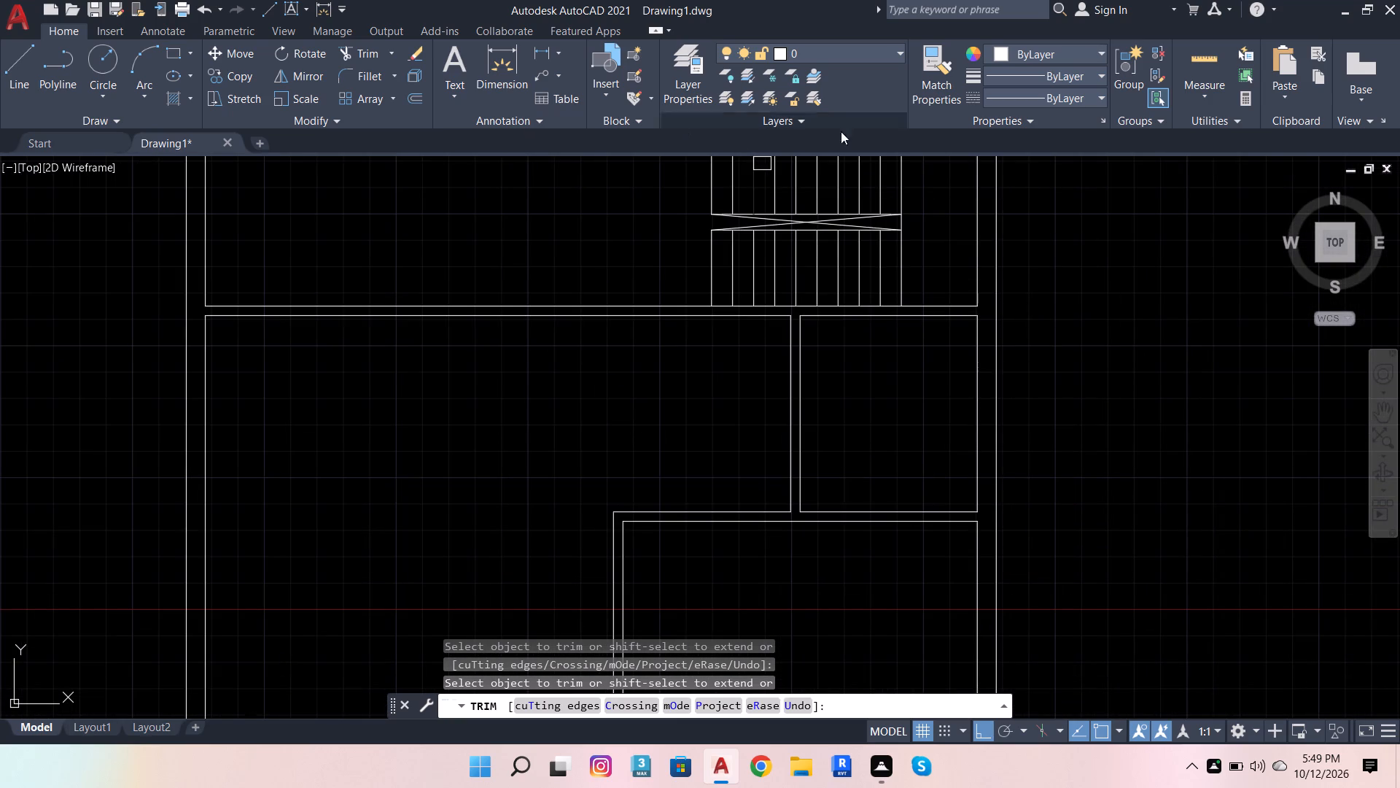
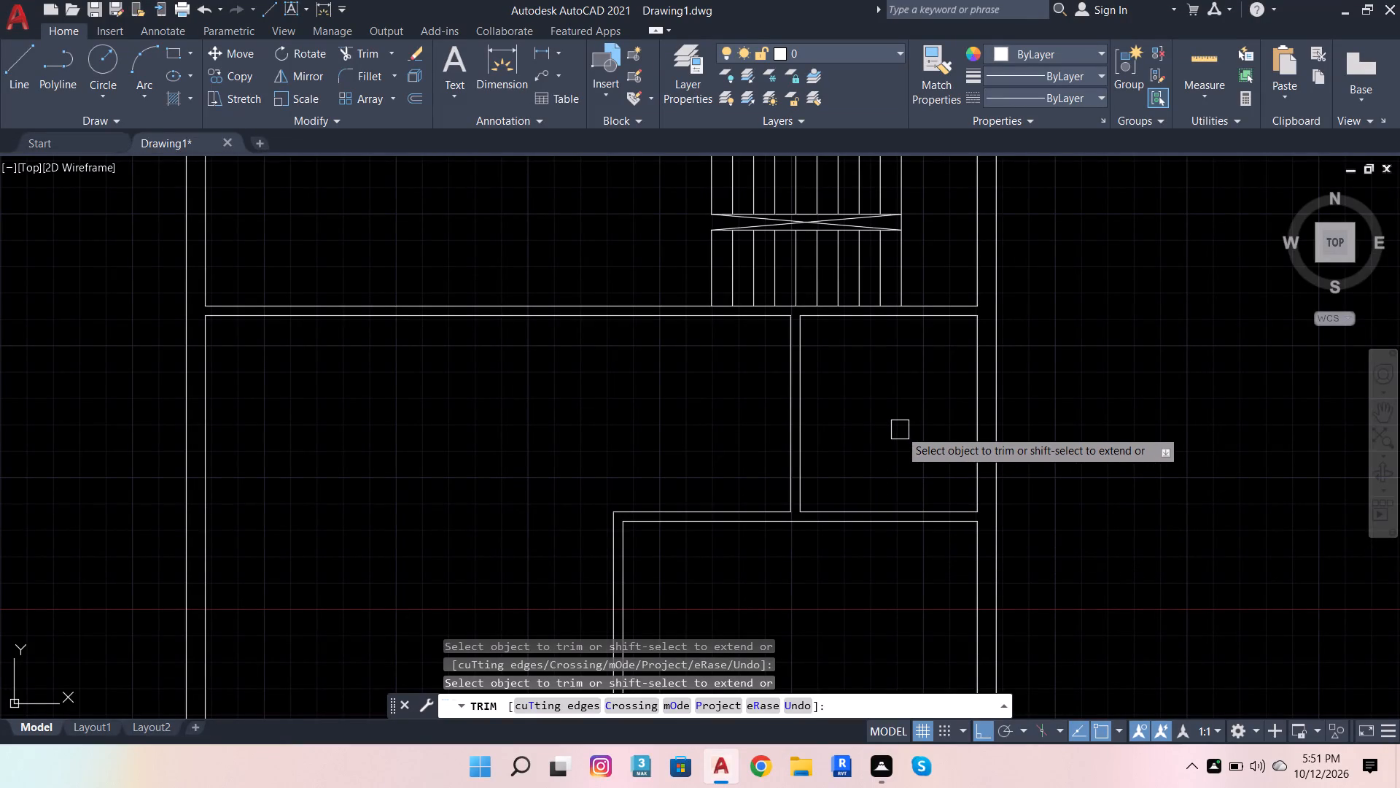
Extend both faces of the southern north-south partition up to the south line of the wall below the staircase.
{"action": "scroll", "coordinate": [525, 460], "scroll_direction": "down", "scroll_amount": 3}
{"action": "scroll", "coordinate": [567, 480], "scroll_direction": "up", "scroll_amount": 1}
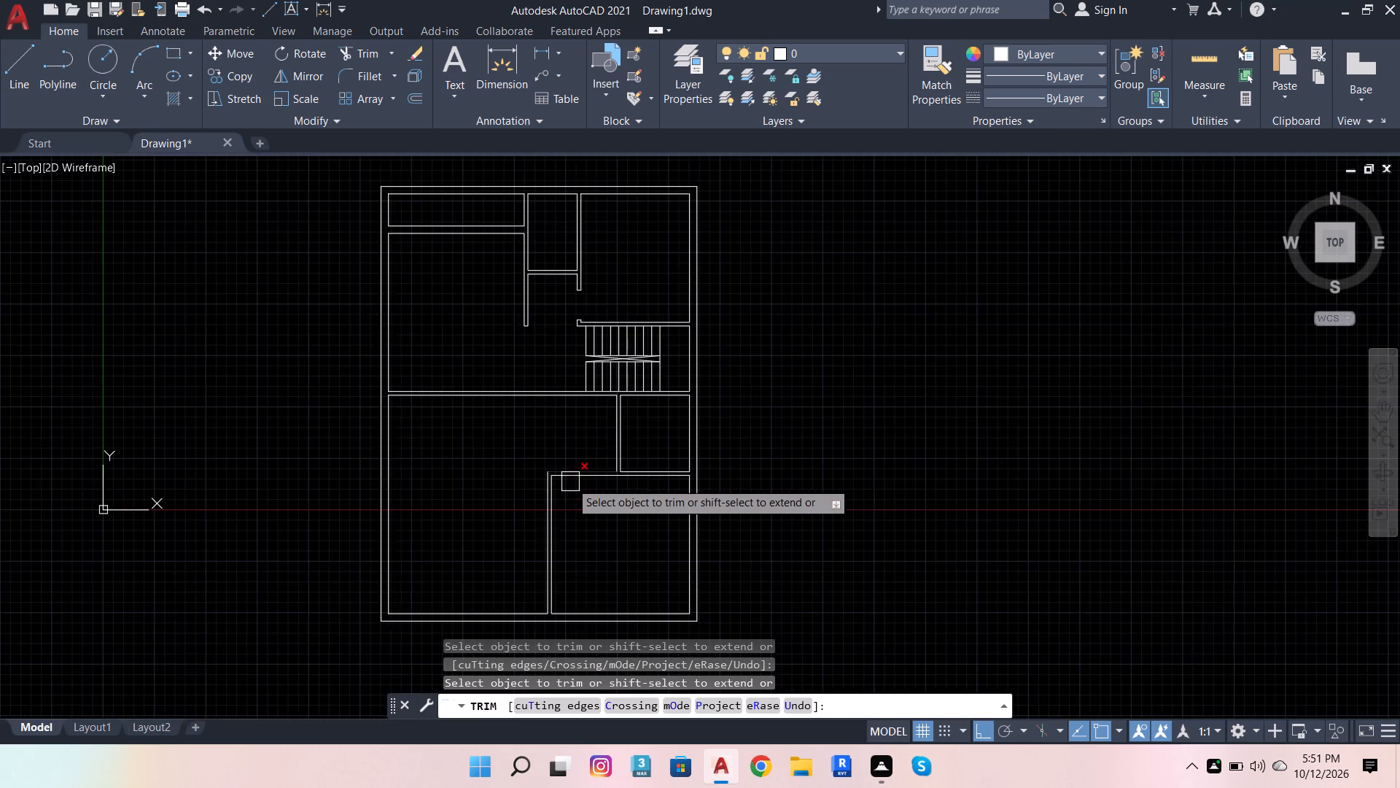
{"action": "scroll", "coordinate": [572, 482], "scroll_direction": "up", "scroll_amount": 1}
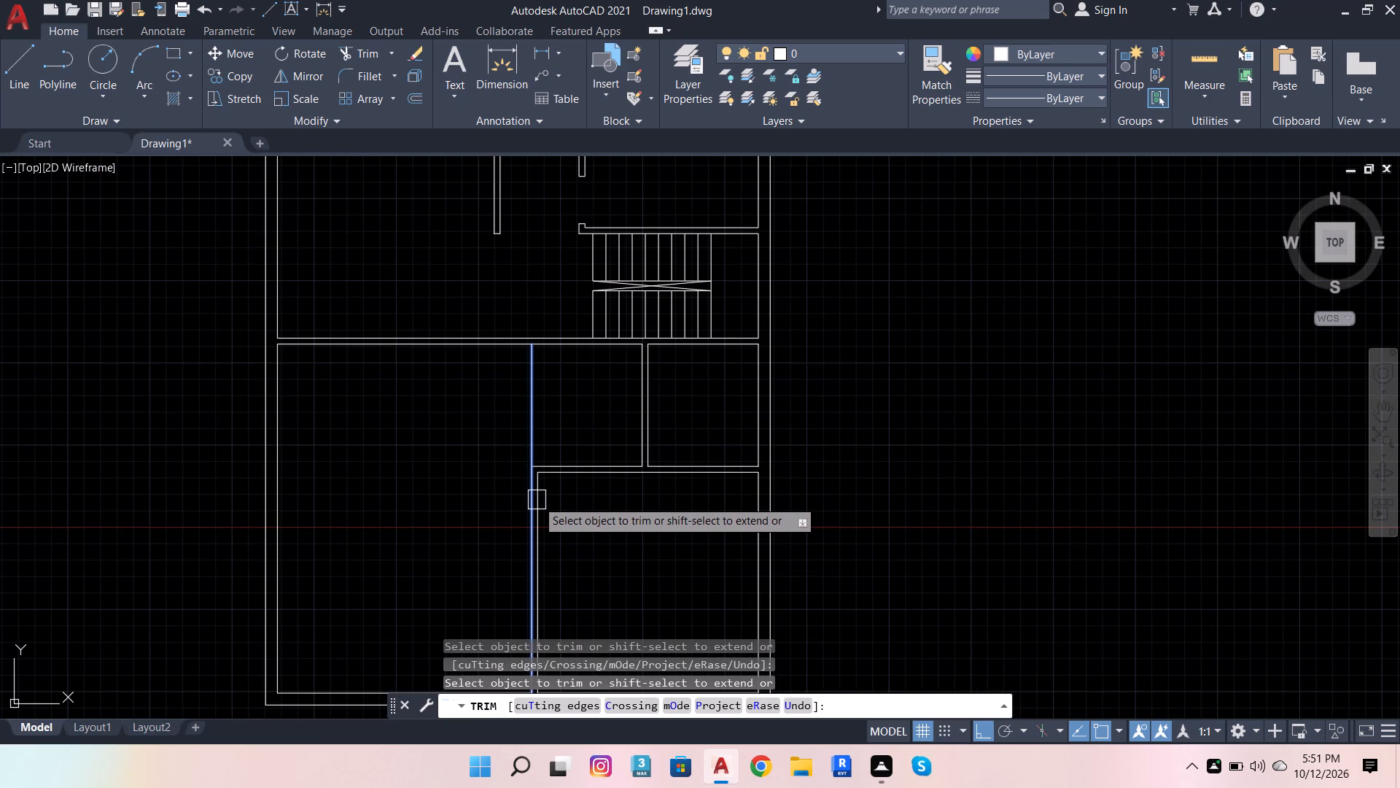
{"action": "left_click", "coordinate": [537, 500], "text": "shift"}
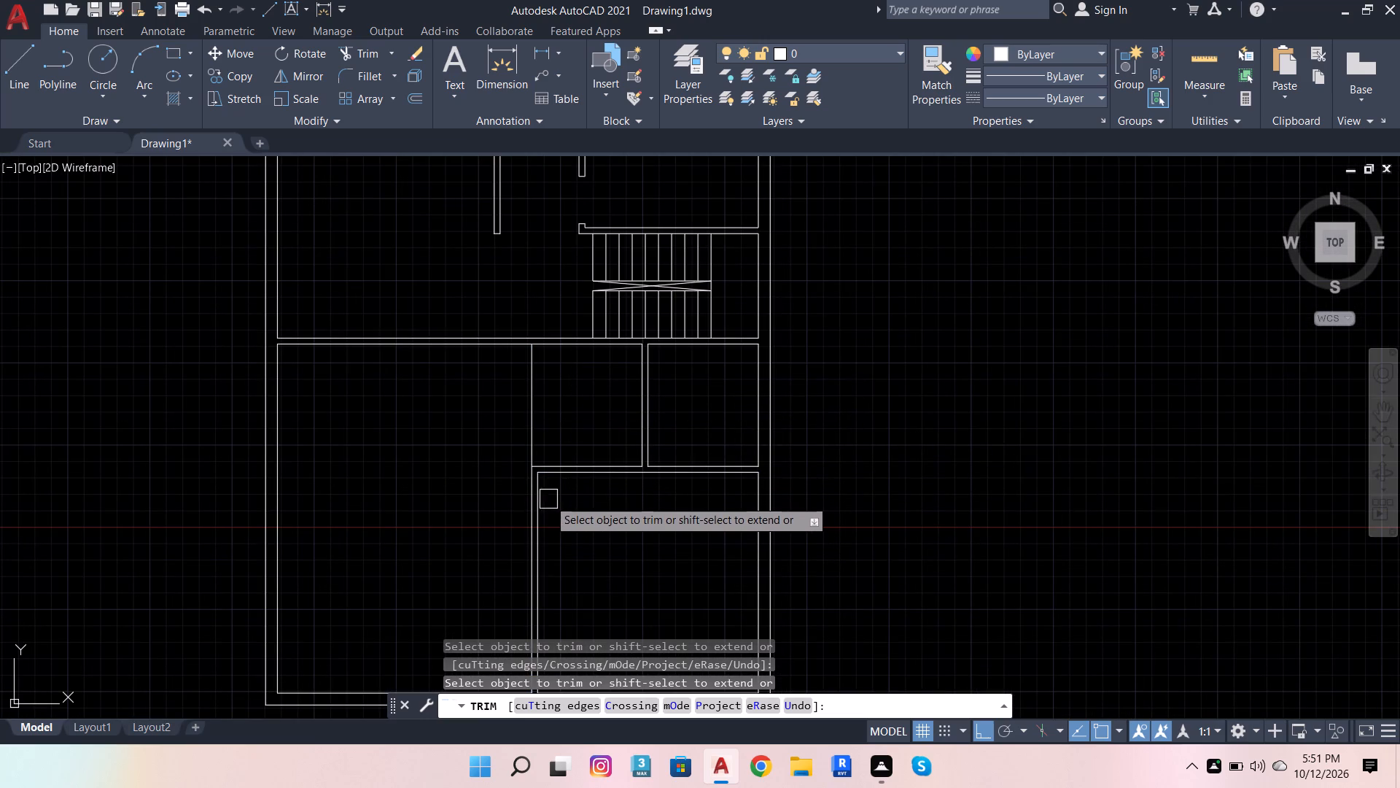
{"action": "left_click", "coordinate": [545, 494], "text": "shift"}
{"action": "left_click", "coordinate": [545, 492], "text": "shift"}
Trim the east-west wall line crossing between the two faces of the extended partition.
{"action": "scroll", "coordinate": [545, 491], "scroll_direction": "up", "scroll_amount": 3}
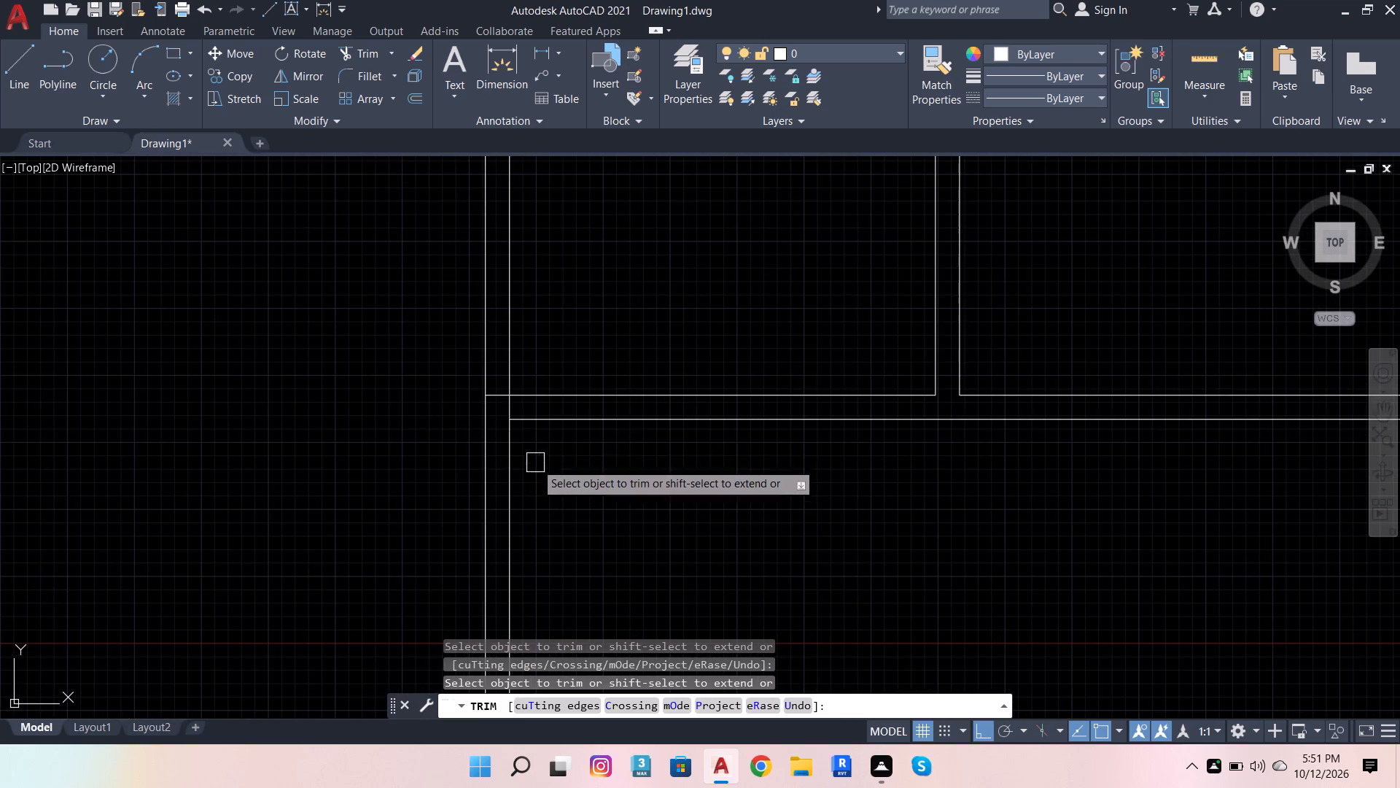
{"action": "scroll", "coordinate": [510, 412], "scroll_direction": "up", "scroll_amount": 4}
{"action": "left_click_drag", "start_coordinate": [527, 401], "coordinate": [469, 322]}
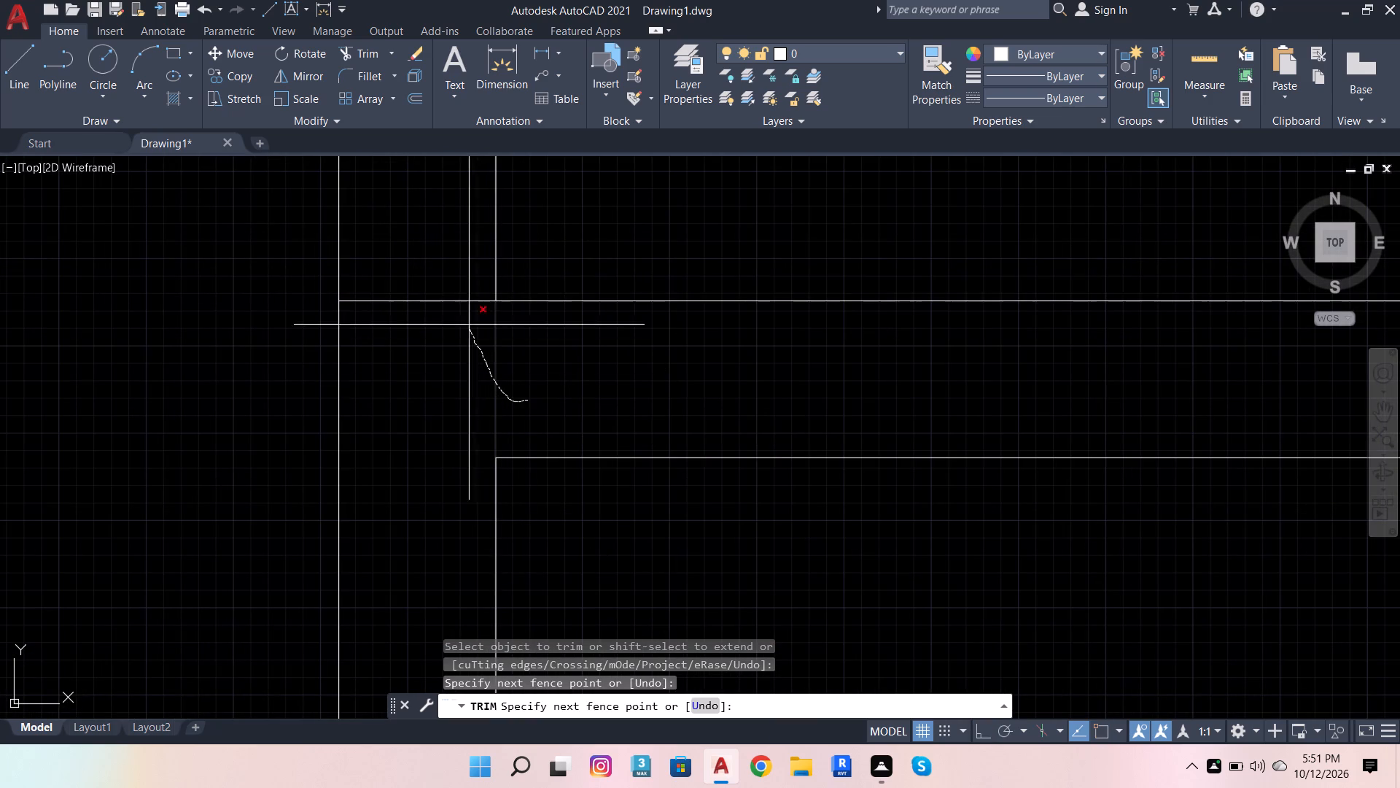
{"action": "left_click_drag", "start_coordinate": [469, 322], "coordinate": [458, 276]}
Extend the small east room's outer west face to its south wall's outer line and trim both wall lines from there to the extended partition.
{"action": "scroll", "coordinate": [499, 457], "scroll_direction": "down", "scroll_amount": 4}
{"action": "scroll", "coordinate": [567, 421], "scroll_direction": "down", "scroll_amount": 4}
{"action": "scroll", "coordinate": [622, 395], "scroll_direction": "up", "scroll_amount": 2}
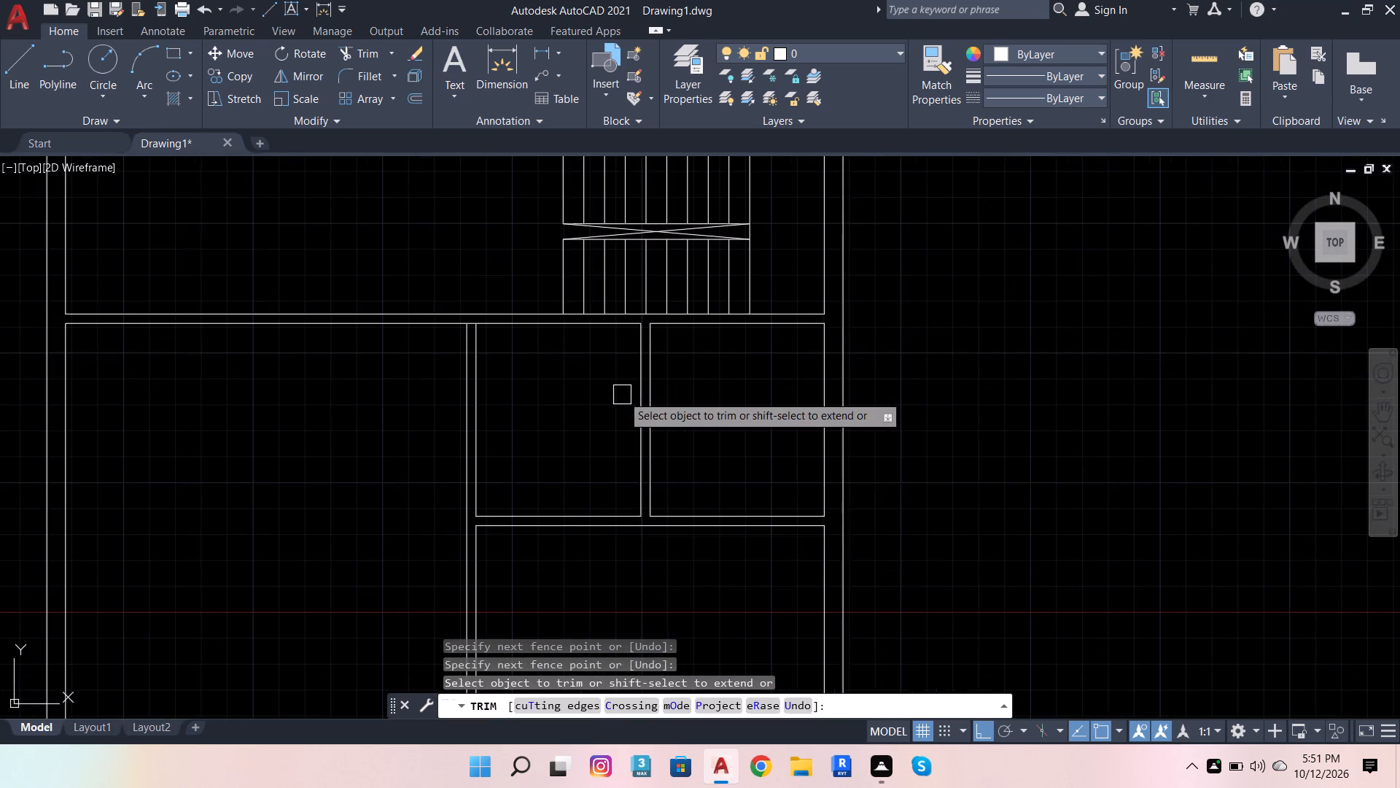
{"action": "left_click", "coordinate": [634, 477], "text": "shift"}
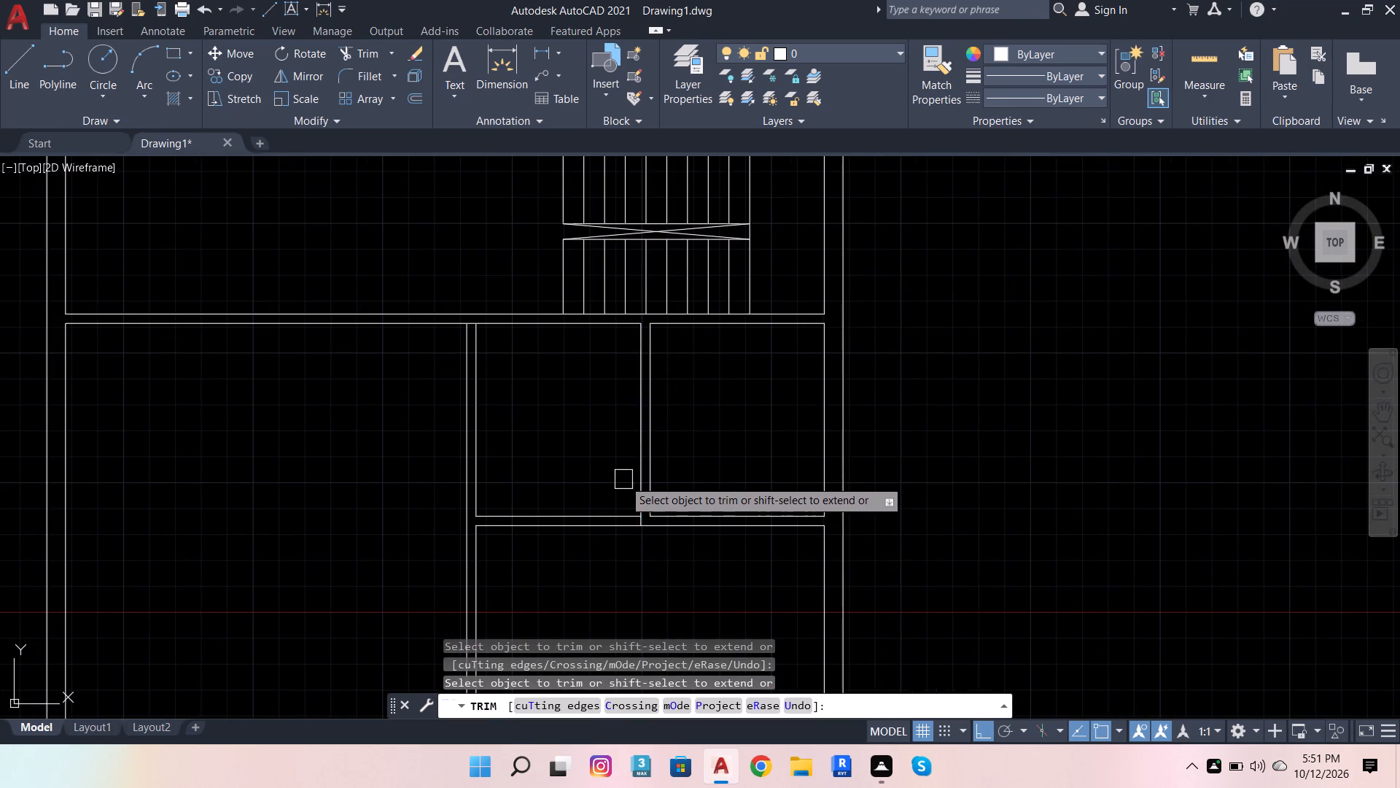
{"action": "left_click", "coordinate": [482, 493], "text": "shift"}
{"action": "left_click", "coordinate": [548, 476]}
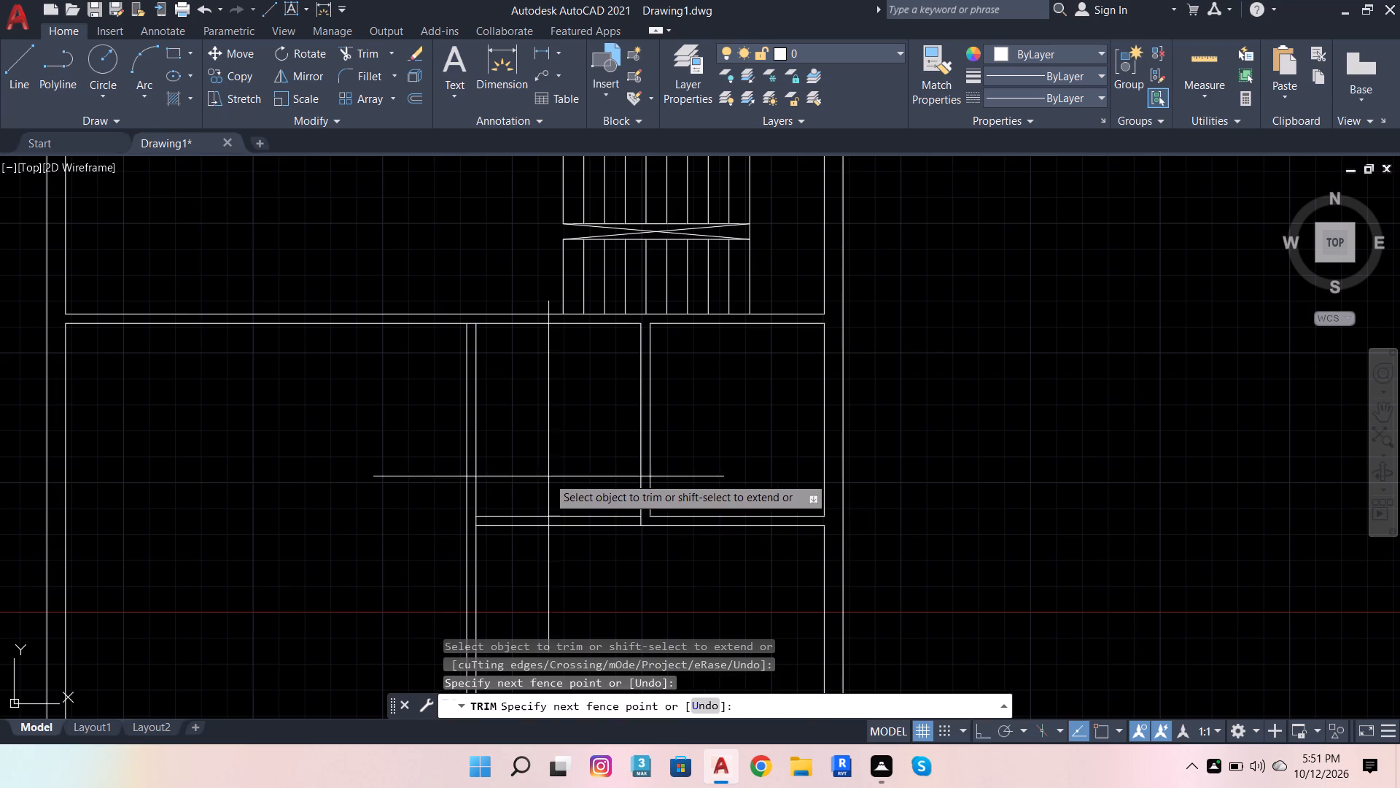
{"action": "left_click", "coordinate": [564, 570]}
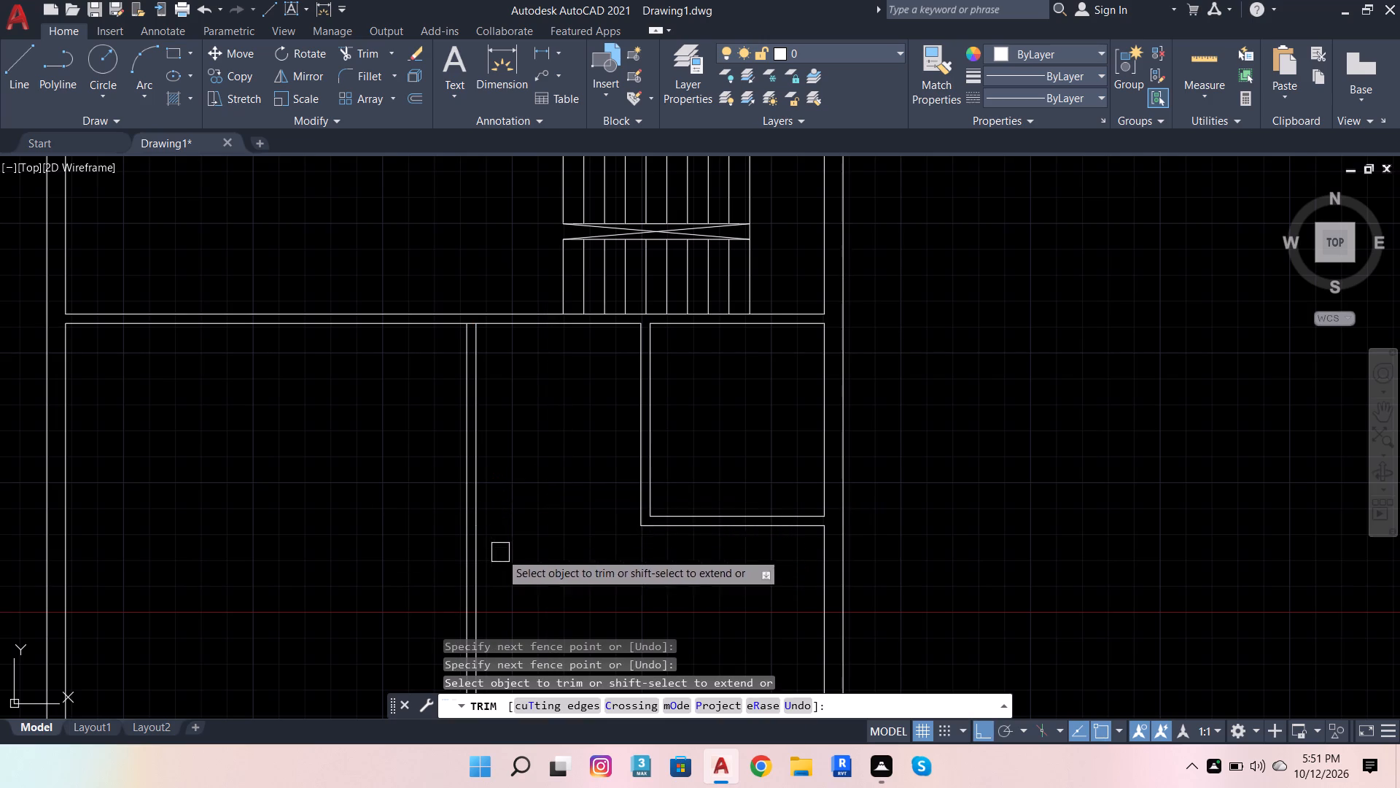
{"action": "key", "text": "Escape"}
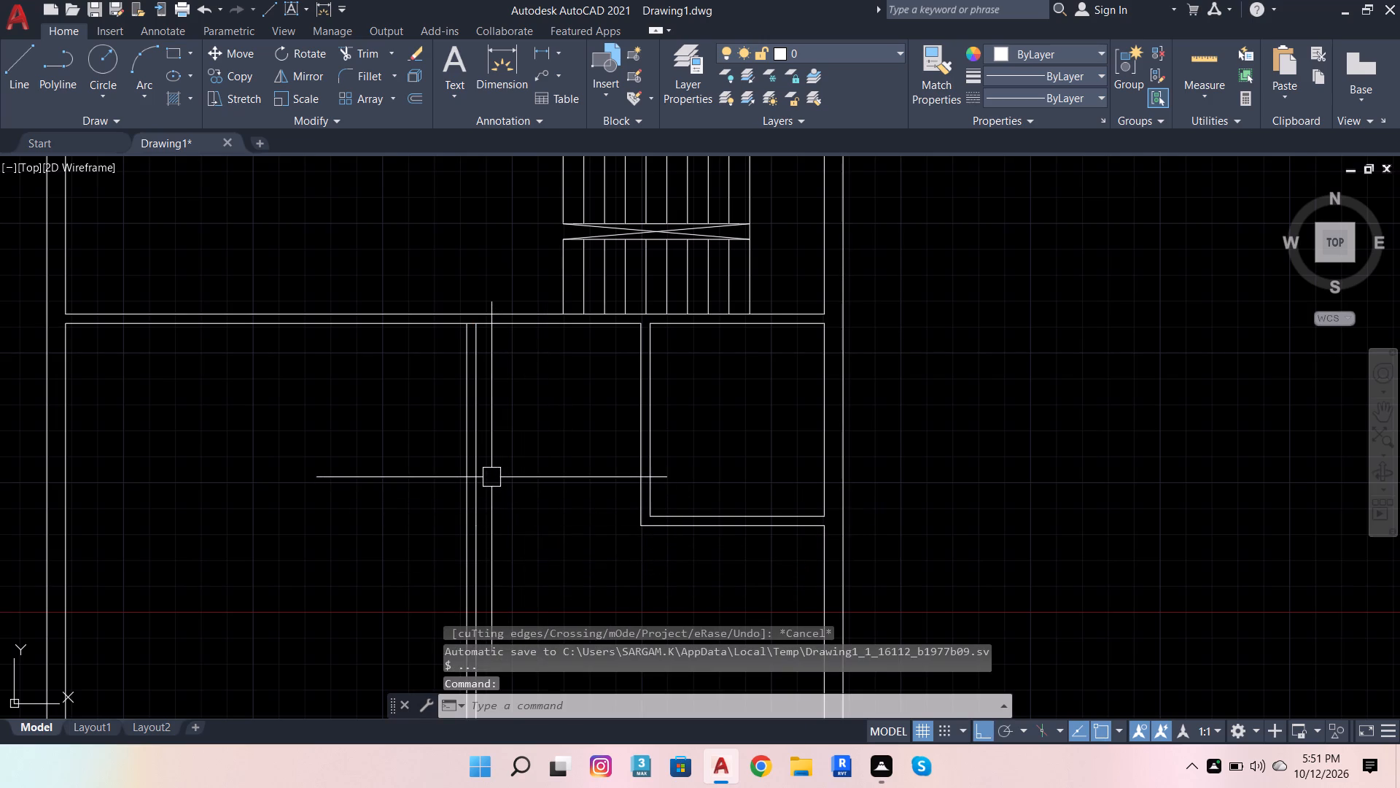
Join the two collinear segments of the extended partition's east face into one line.
{"action": "left_click", "coordinate": [483, 467]}
{"action": "left_click", "coordinate": [486, 555]}
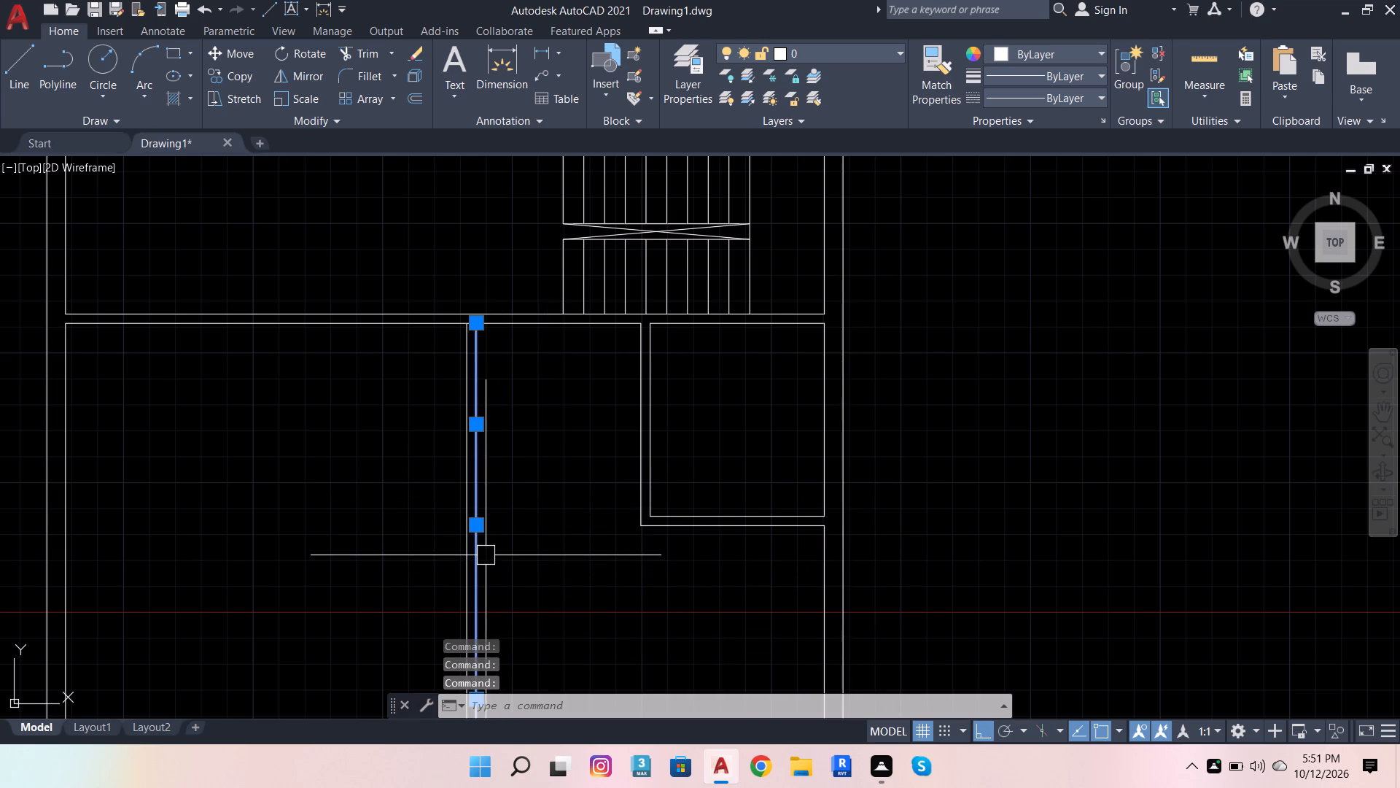
{"action": "key", "text": "j"}
{"action": "key", "text": "Return"}
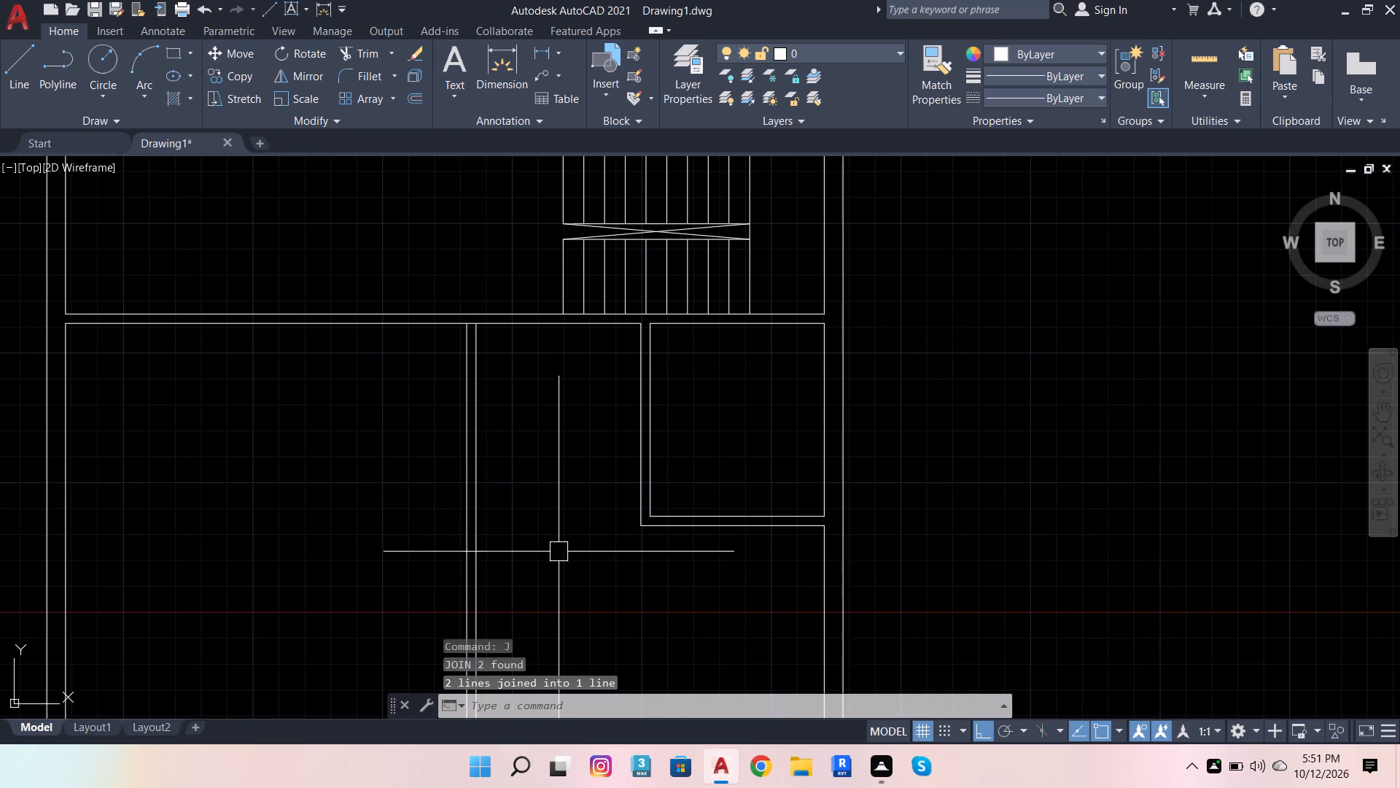
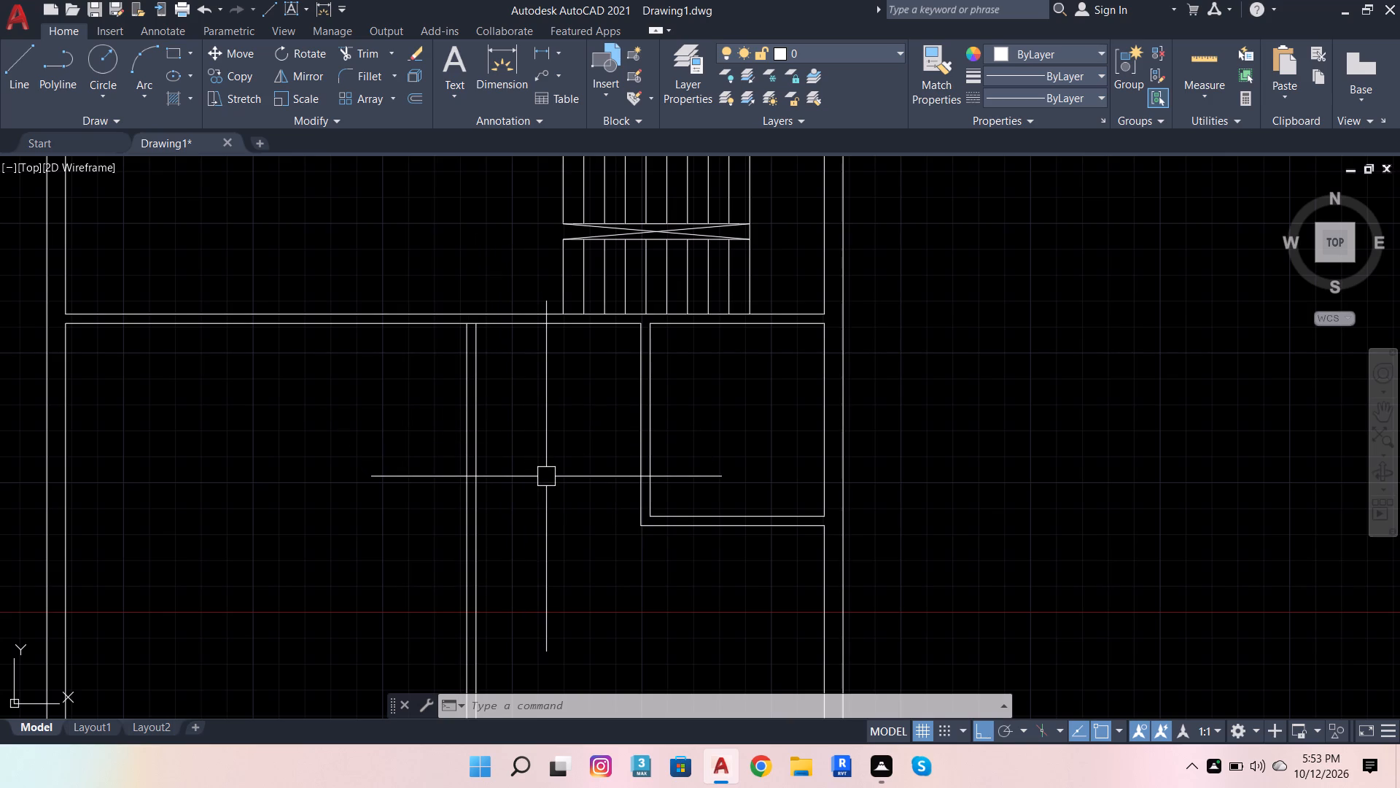
Trim the south line of the wall below the staircase between the two faces of the southern north-south partition.
{"action": "scroll", "coordinate": [720, 432], "scroll_direction": "down", "scroll_amount": 2}
{"action": "scroll", "coordinate": [711, 428], "scroll_direction": "up", "scroll_amount": 1}
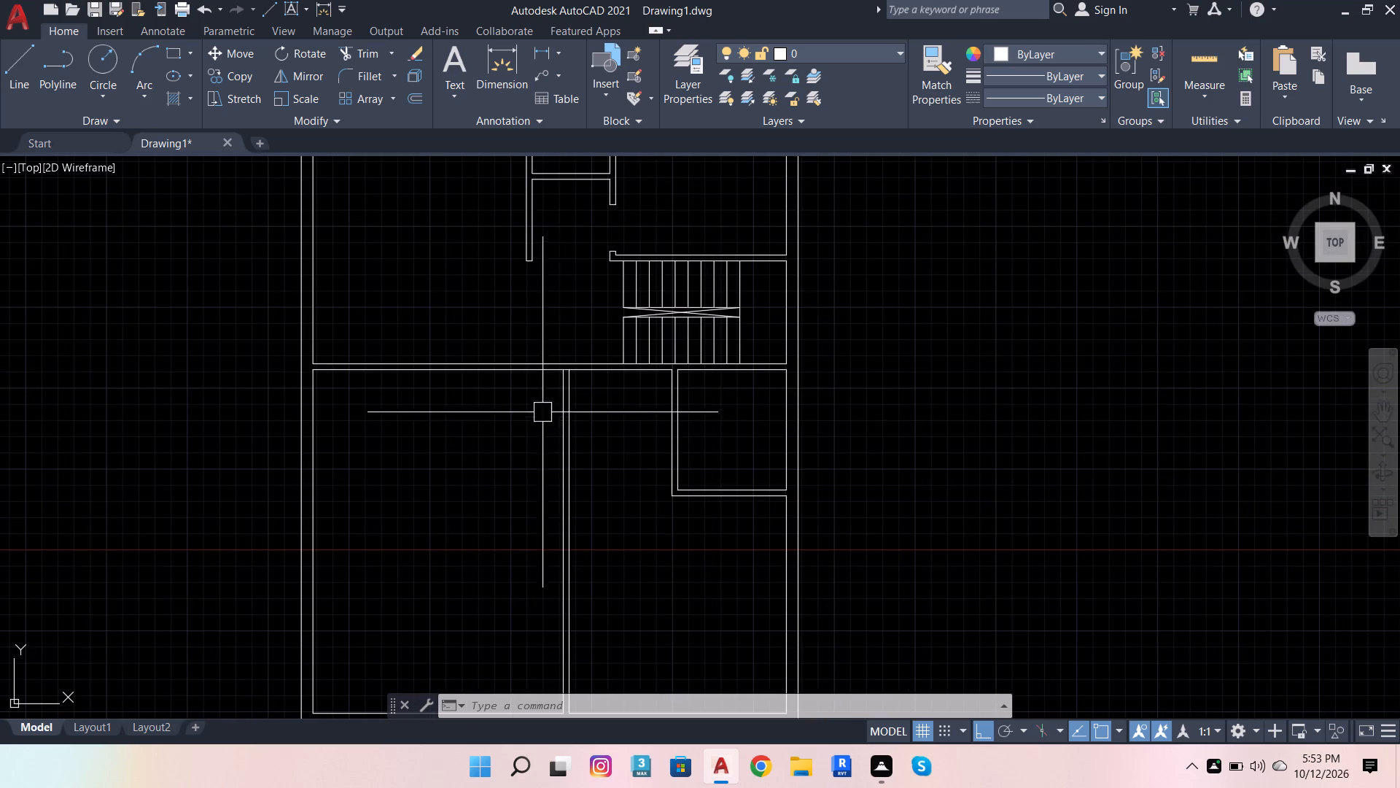
{"action": "scroll", "coordinate": [575, 388], "scroll_direction": "up", "scroll_amount": 3}
{"action": "left_click", "coordinate": [656, 320]}
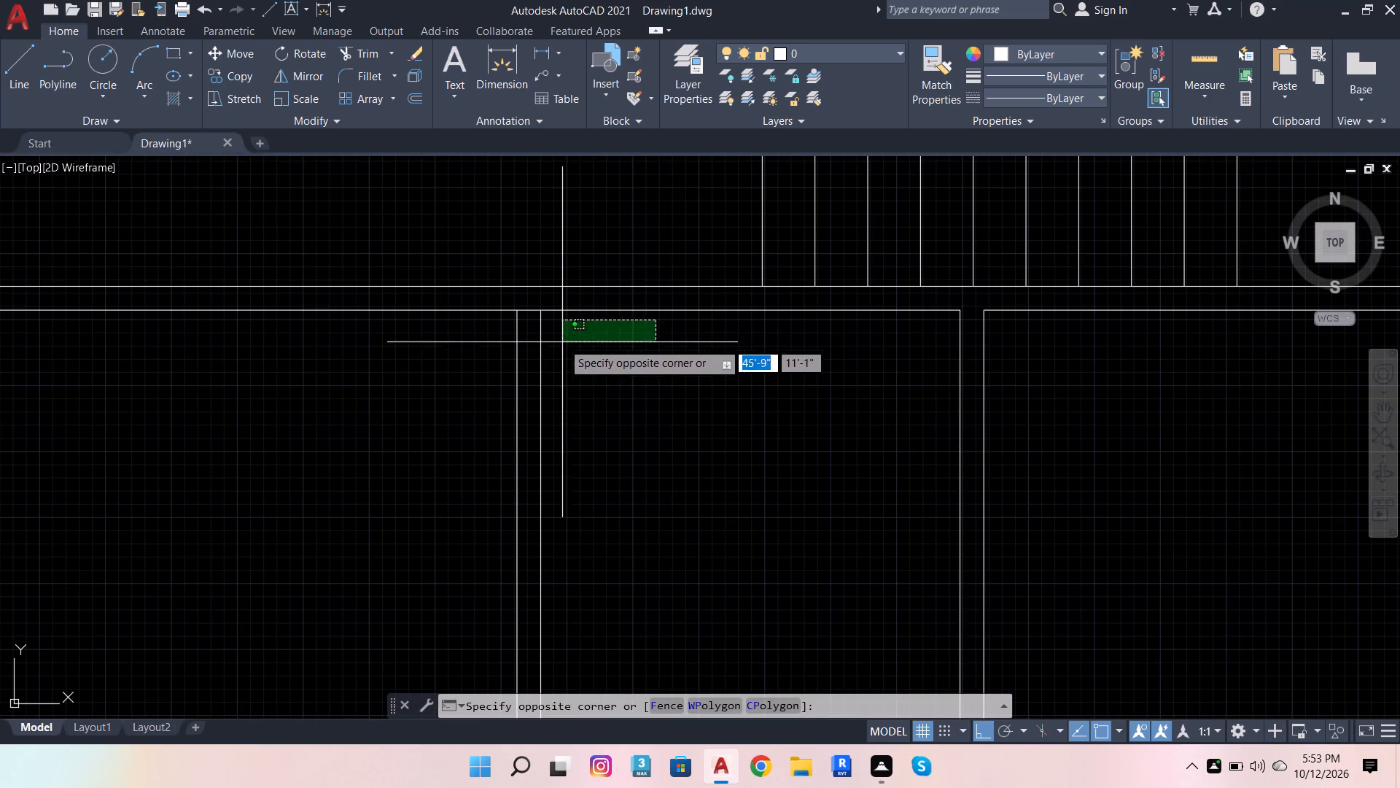
{"action": "left_click", "coordinate": [653, 401]}
{"action": "left_click", "coordinate": [358, 59]}
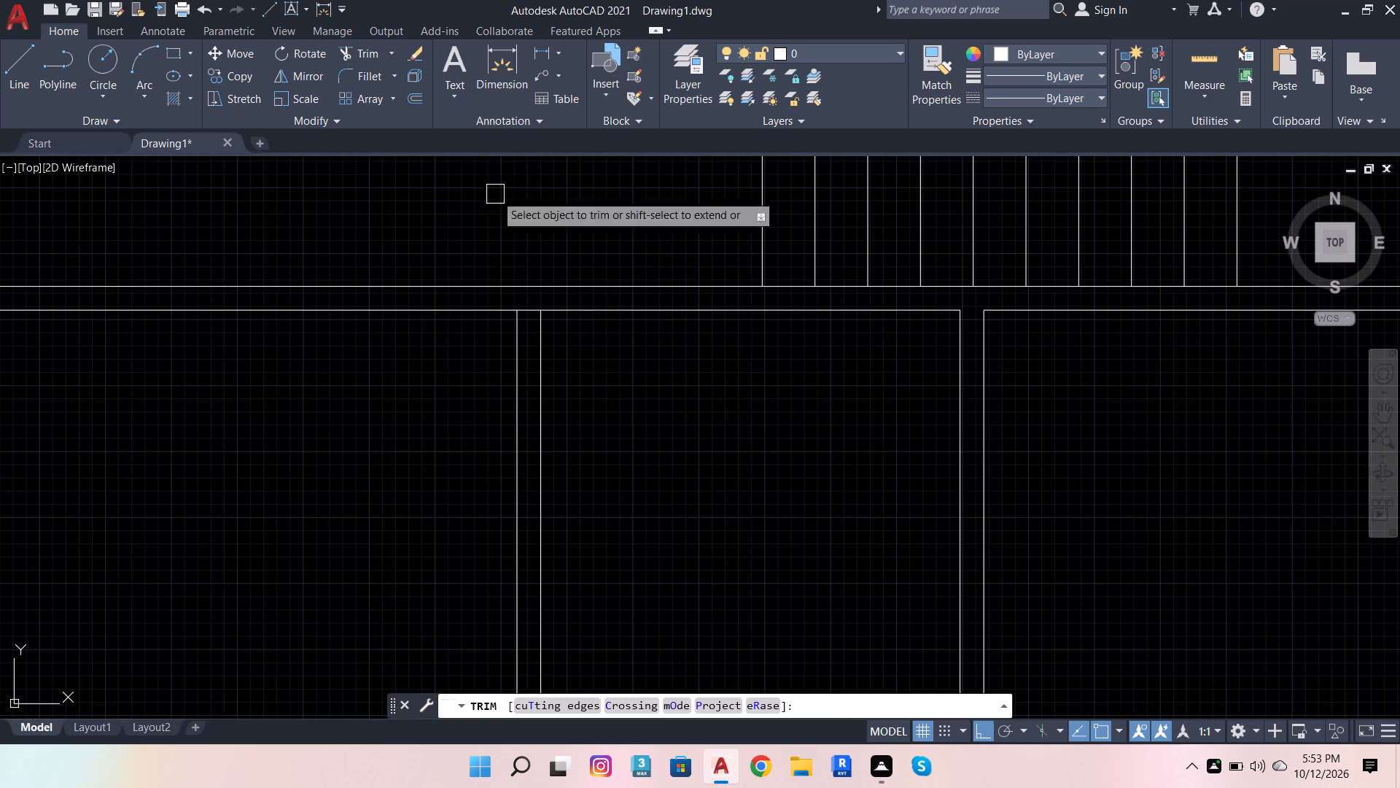
{"action": "scroll", "coordinate": [543, 282], "scroll_direction": "up", "scroll_amount": 3}
{"action": "left_click", "coordinate": [479, 279]}
{"action": "scroll", "coordinate": [595, 379], "scroll_direction": "down", "scroll_amount": 3}
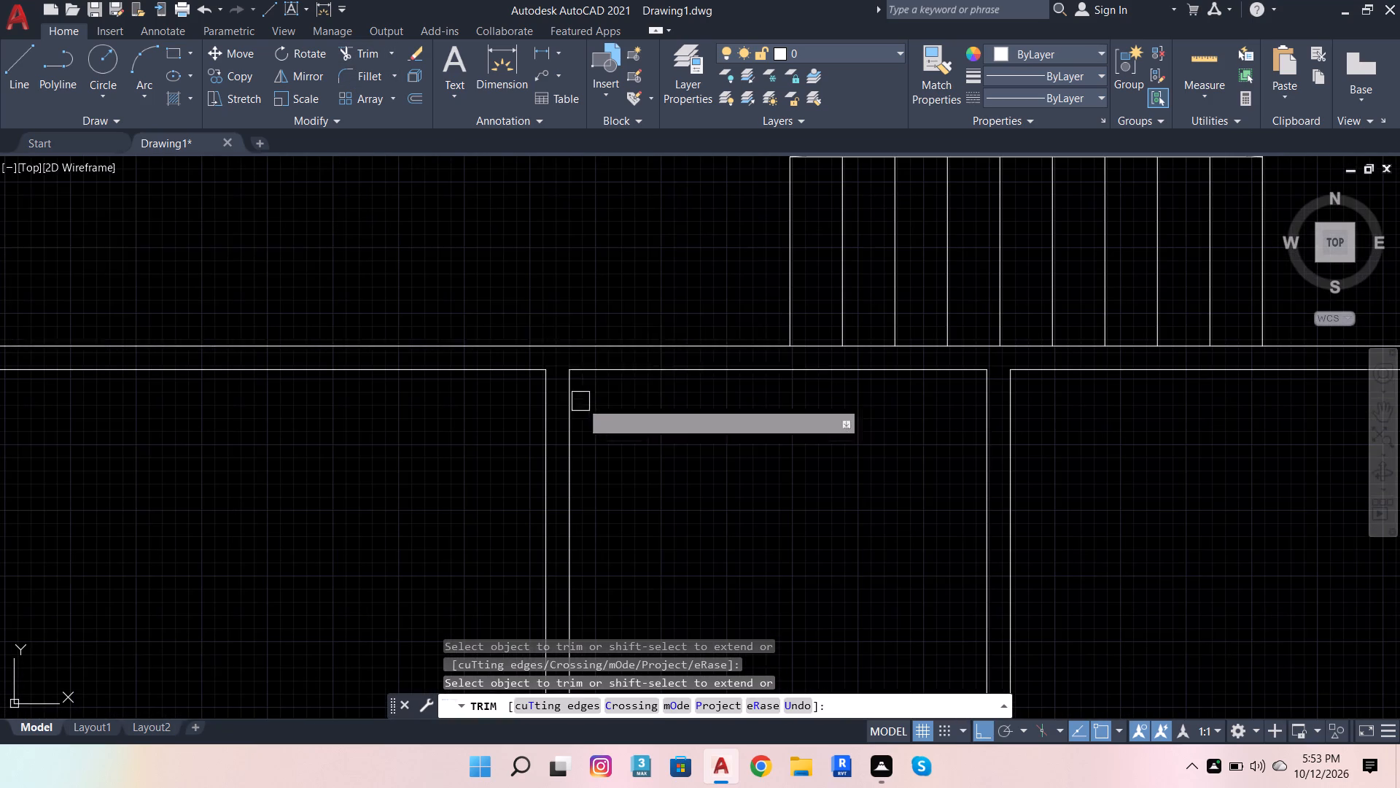
Offset the north wall lines of the southeast room and the small east room 3" southward.
{"action": "left_click", "coordinate": [420, 92]}
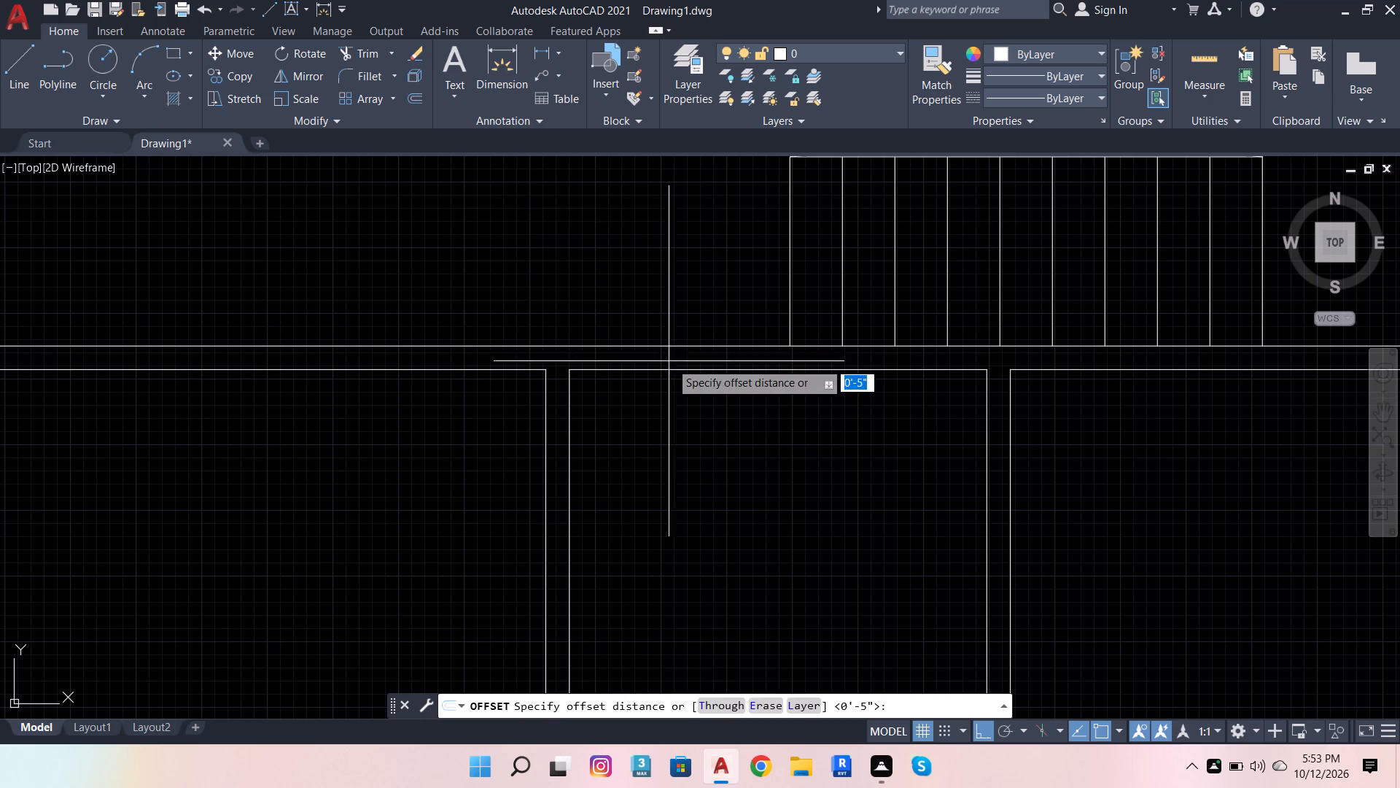
{"action": "left_click", "coordinate": [634, 371]}
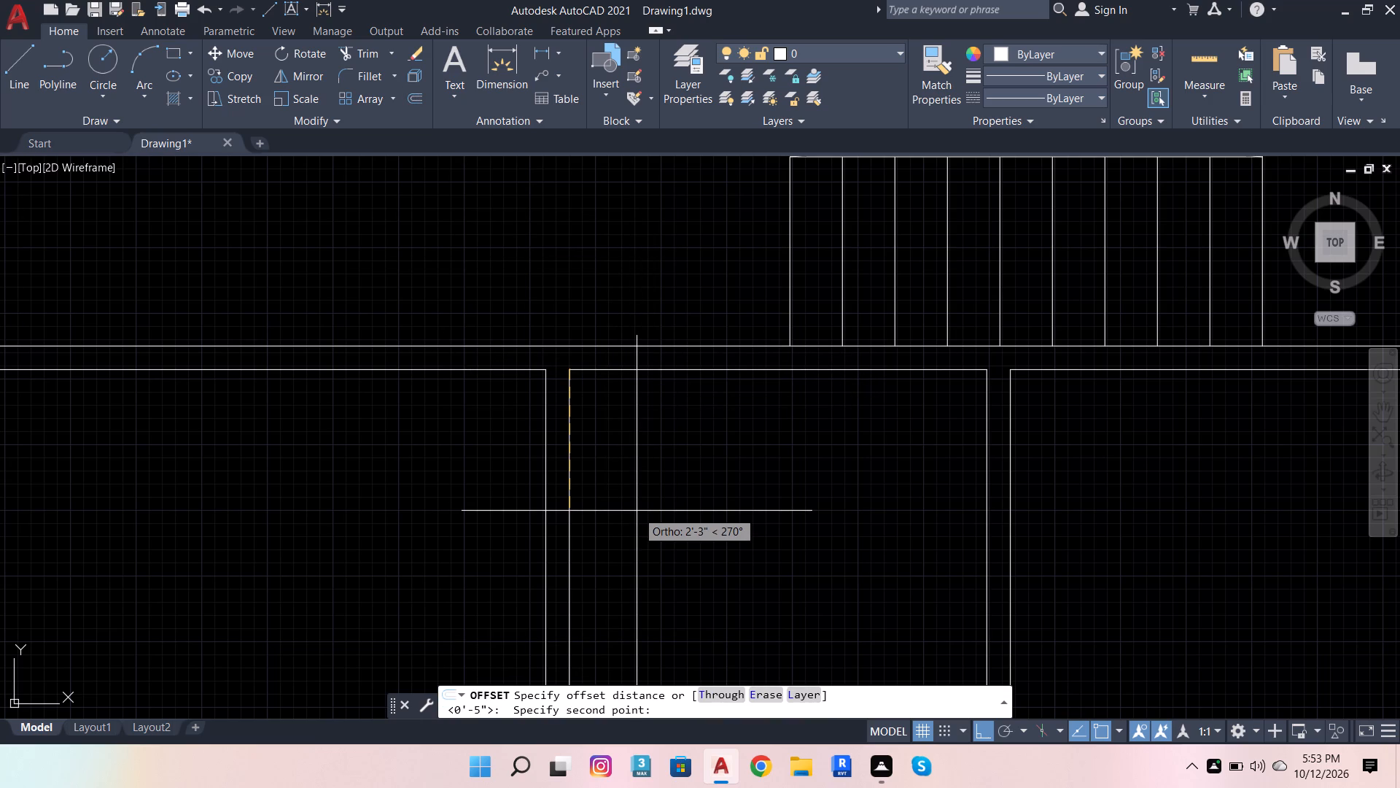
{"action": "key", "text": "3"}
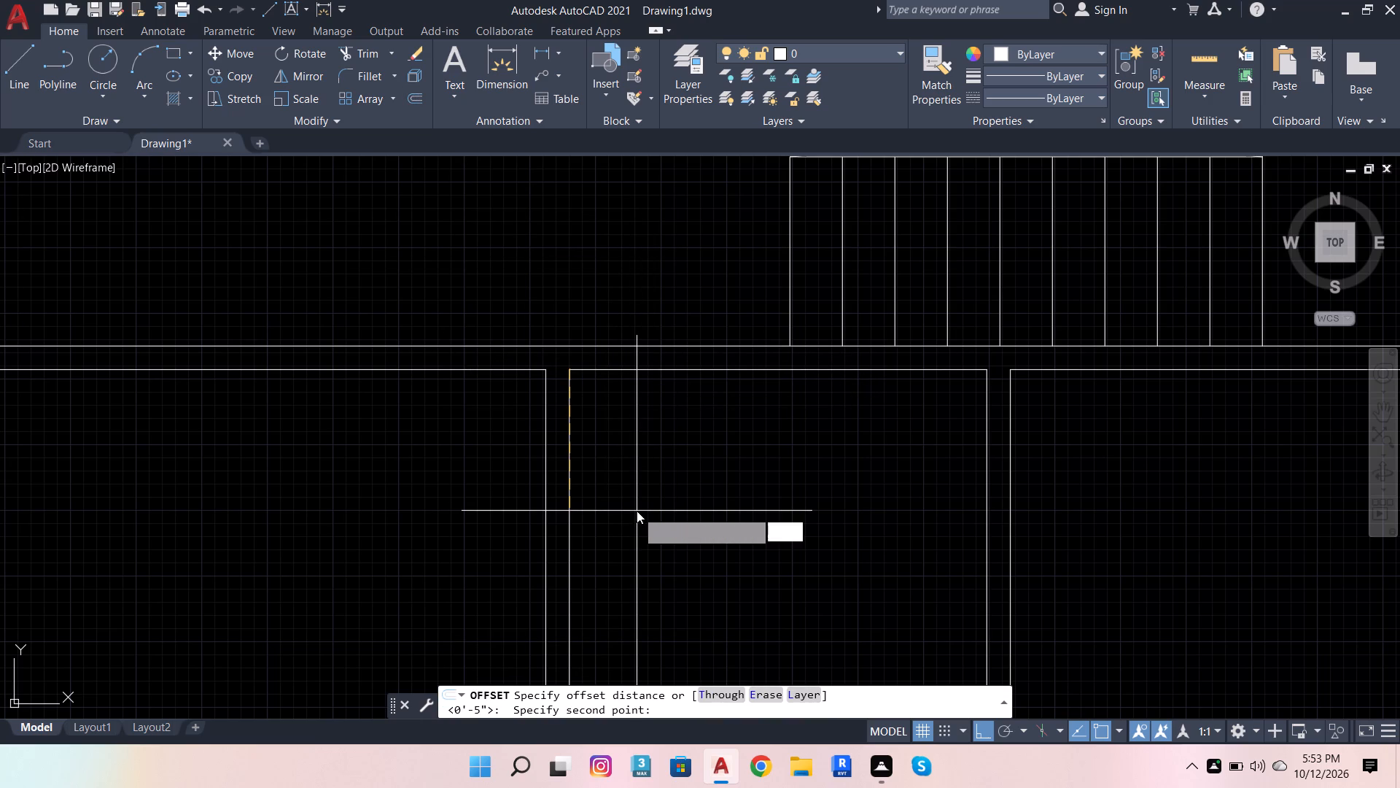
{"action": "key", "text": "Return"}
{"action": "left_click", "coordinate": [730, 379]}
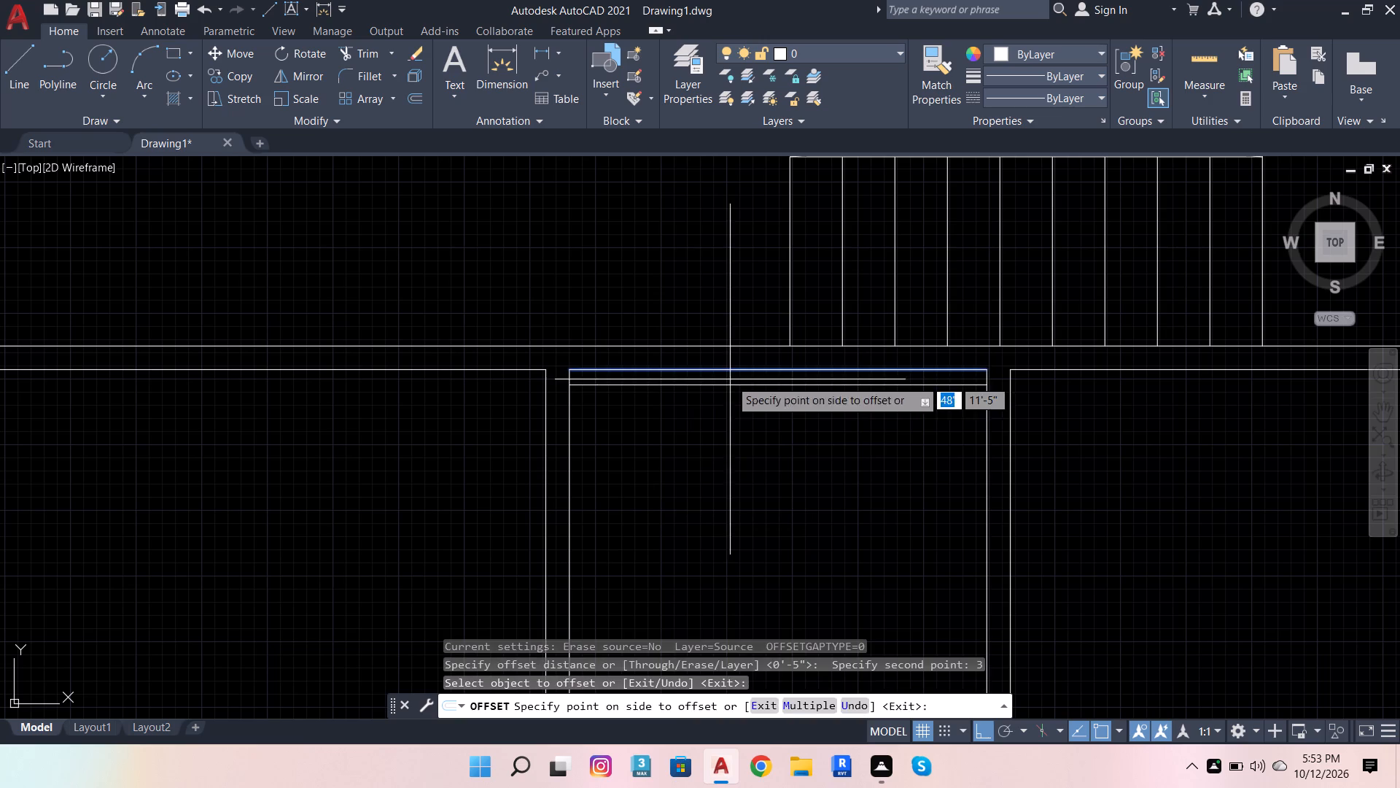
{"action": "left_click", "coordinate": [723, 474]}
{"action": "scroll", "coordinate": [813, 420], "scroll_direction": "down", "scroll_amount": 2}
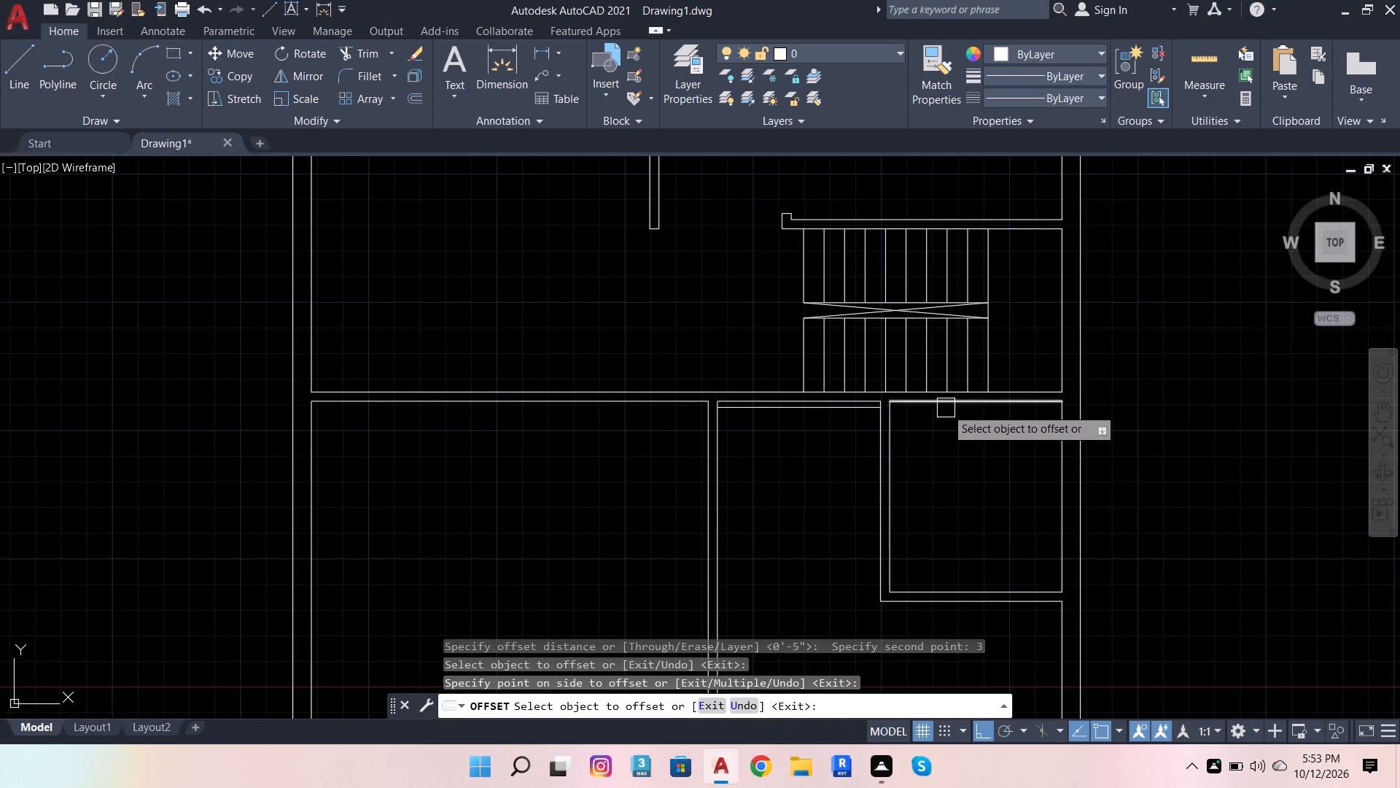
{"action": "left_click", "coordinate": [946, 408]}
{"action": "left_click", "coordinate": [903, 495]}
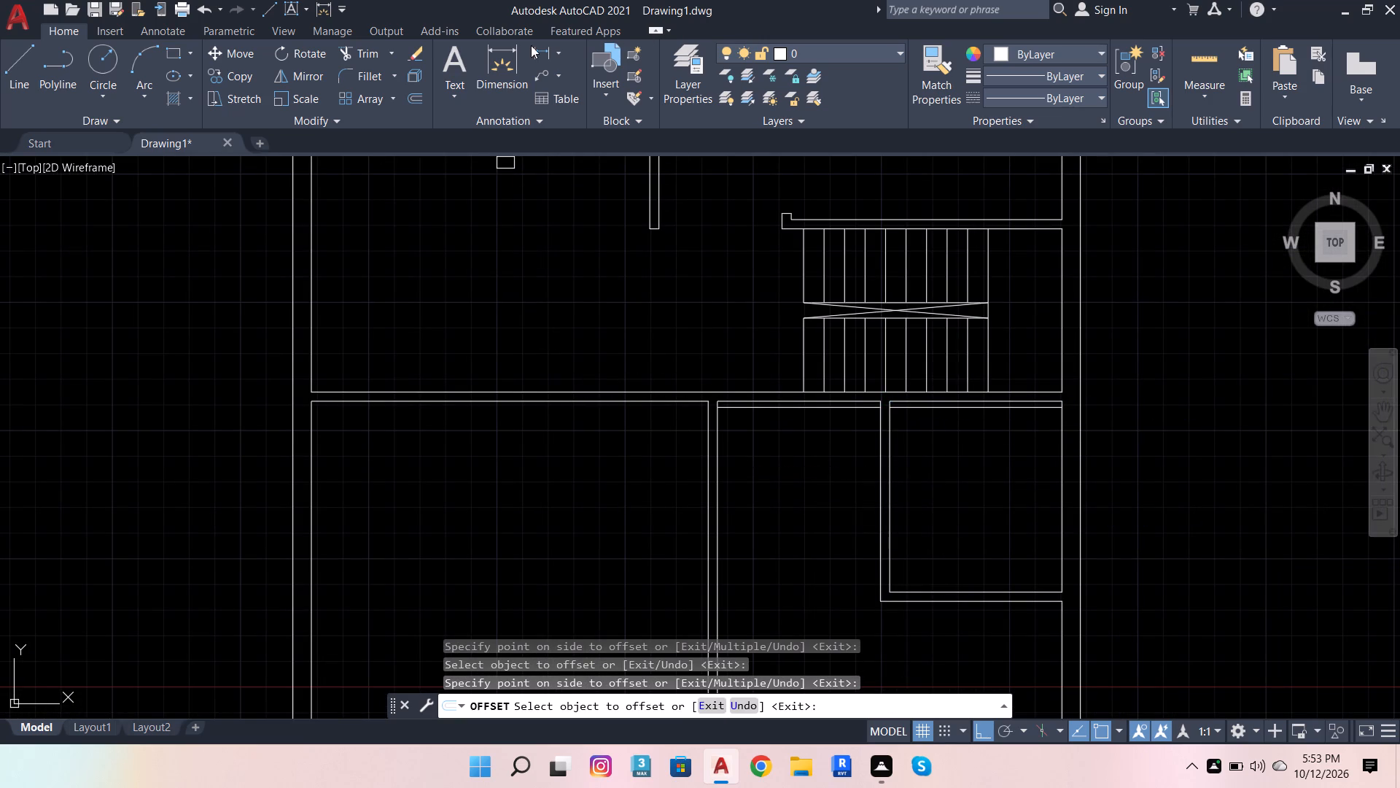
Offset the two new 3" lines a further 3' southward to mark the door widths in both rooms.
{"action": "left_click", "coordinate": [414, 101]}
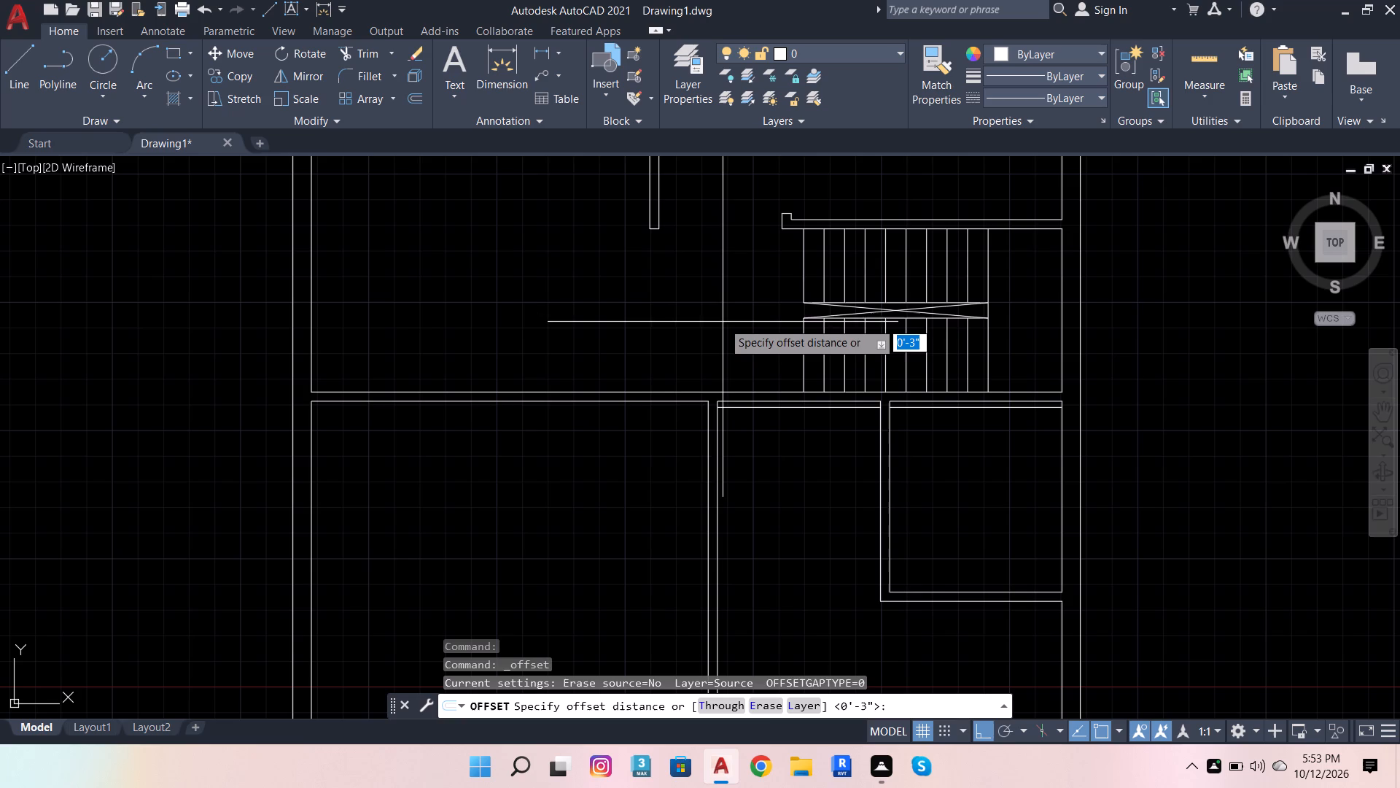
{"action": "left_click", "coordinate": [721, 412]}
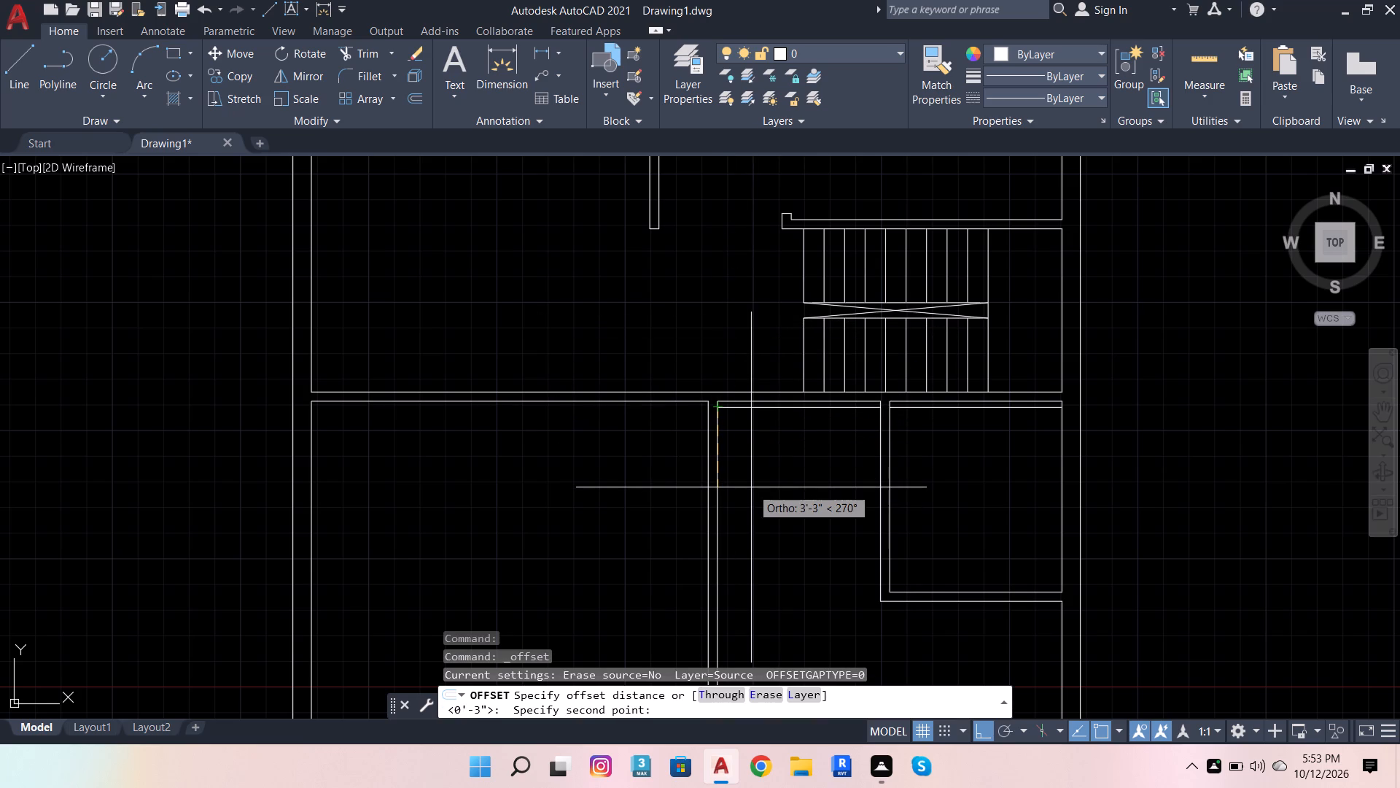
{"action": "type", "text": "3'"}
{"action": "key", "text": "Return"}
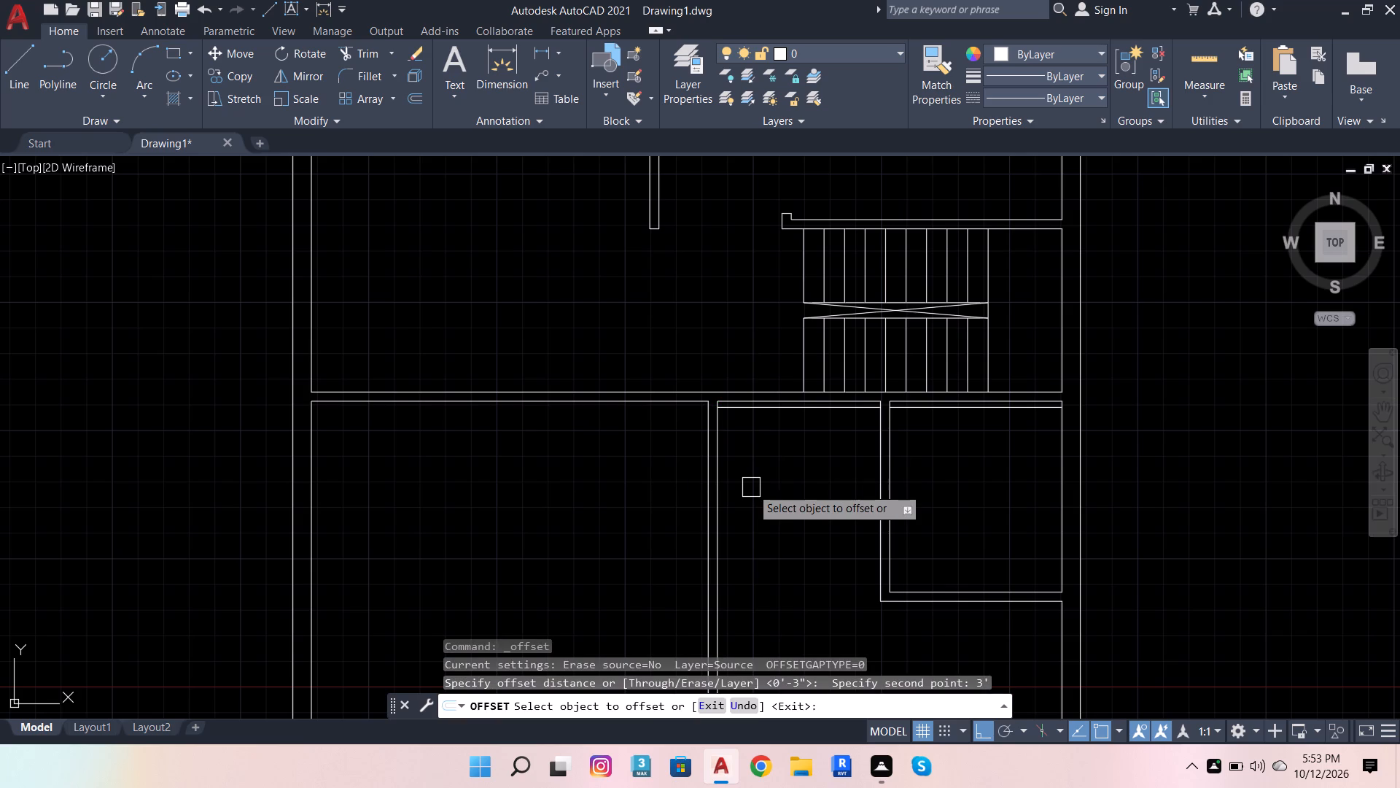
{"action": "left_click", "coordinate": [782, 416]}
{"action": "left_click", "coordinate": [761, 484]}
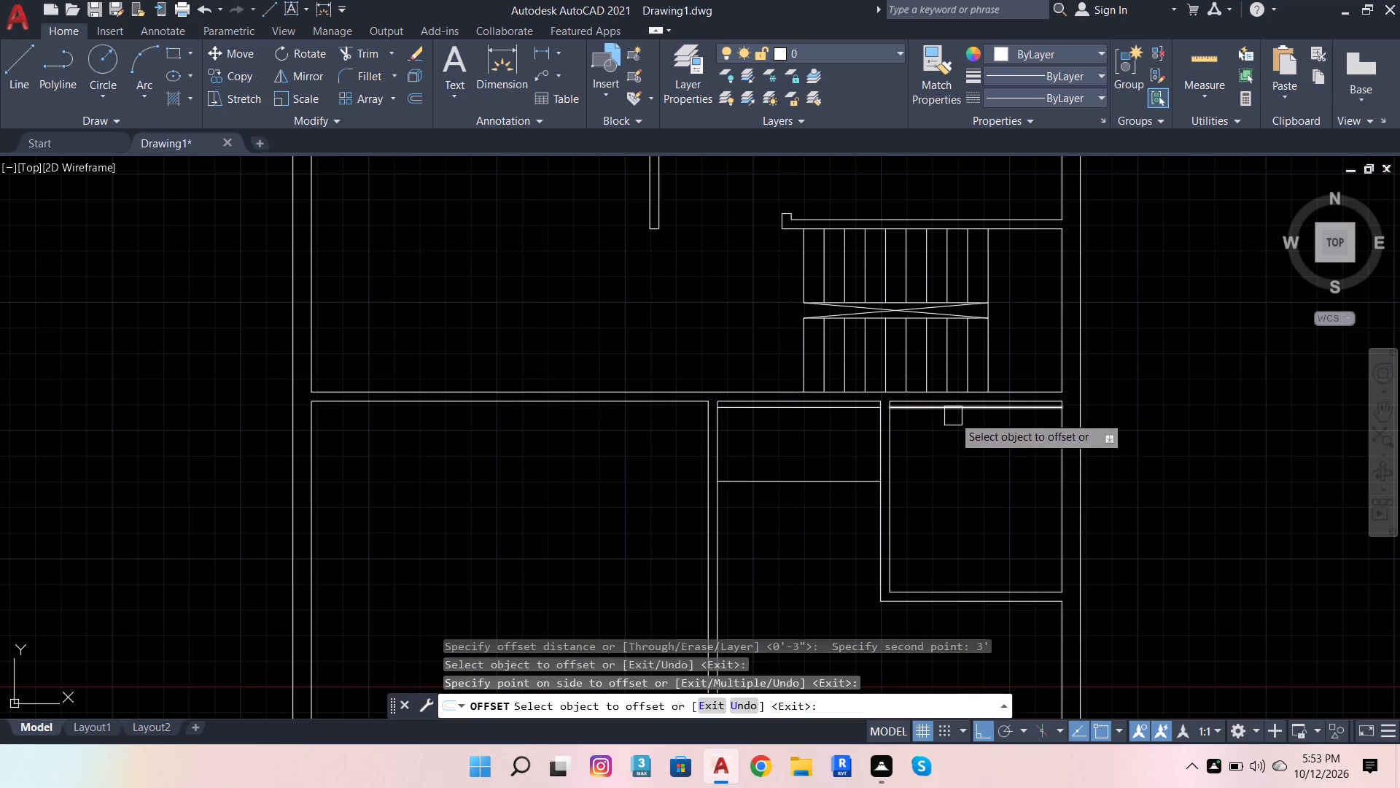
{"action": "left_click", "coordinate": [953, 416]}
{"action": "left_click", "coordinate": [949, 443]}
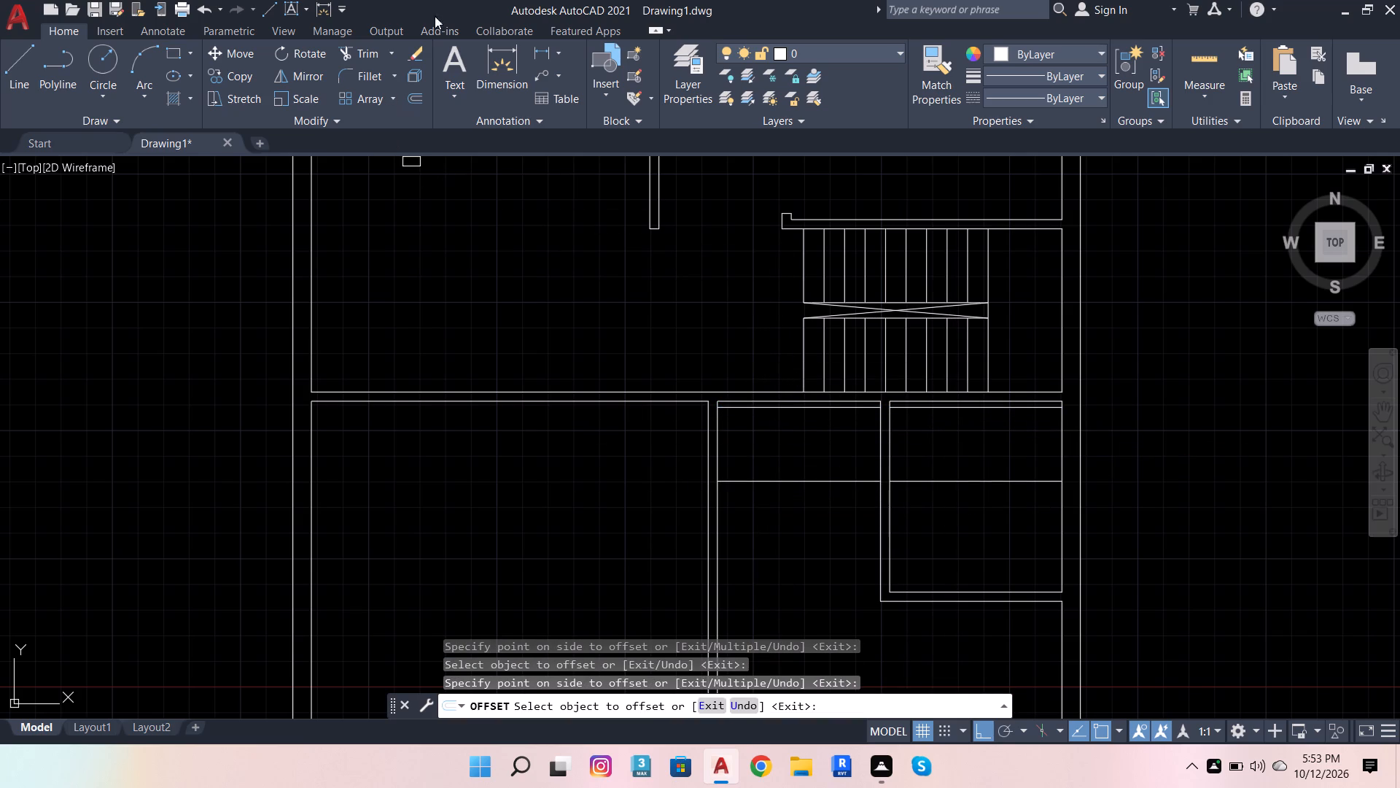
Extend the four door-jamb lines westward across the southern partition and the small east room's west wall.
{"action": "left_click", "coordinate": [362, 56]}
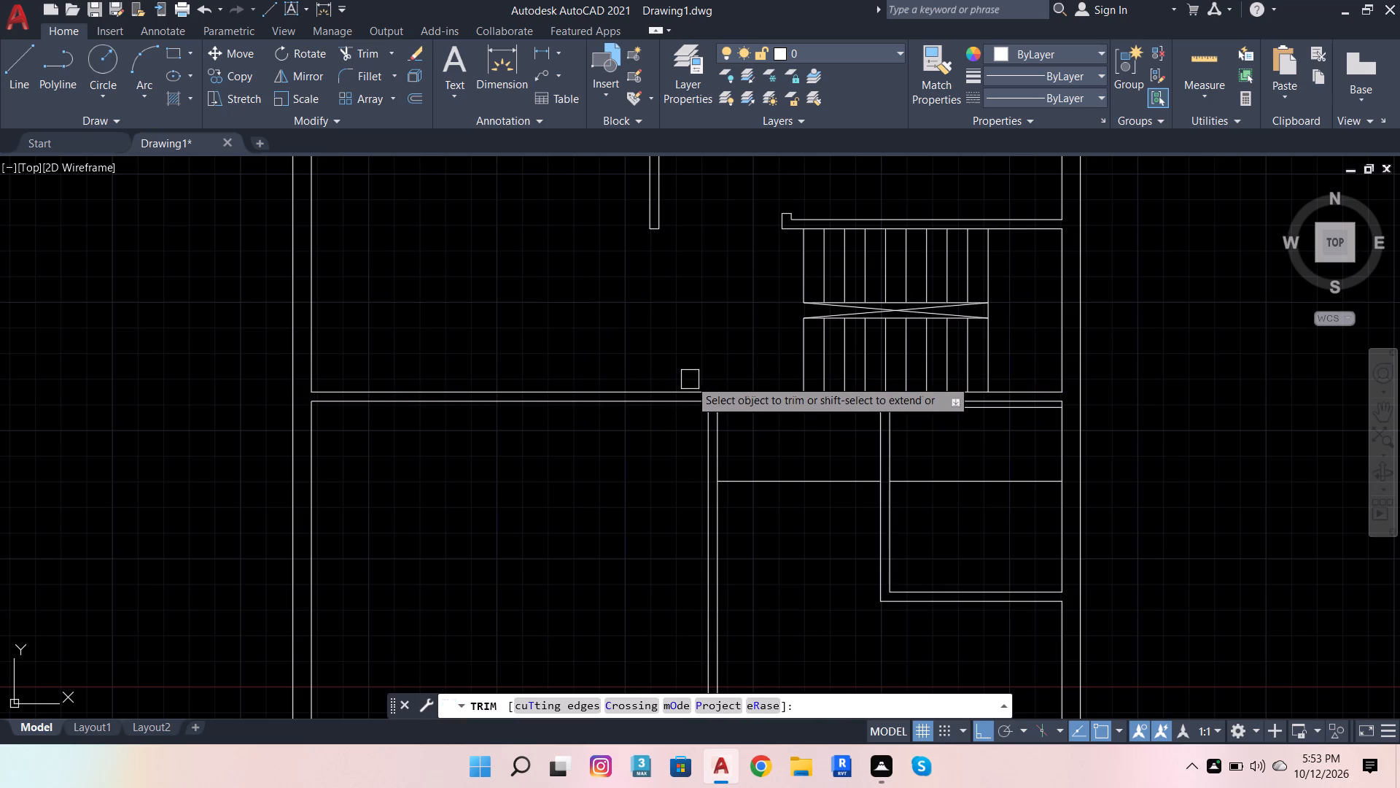
{"action": "left_click", "coordinate": [759, 417], "text": "shift"}
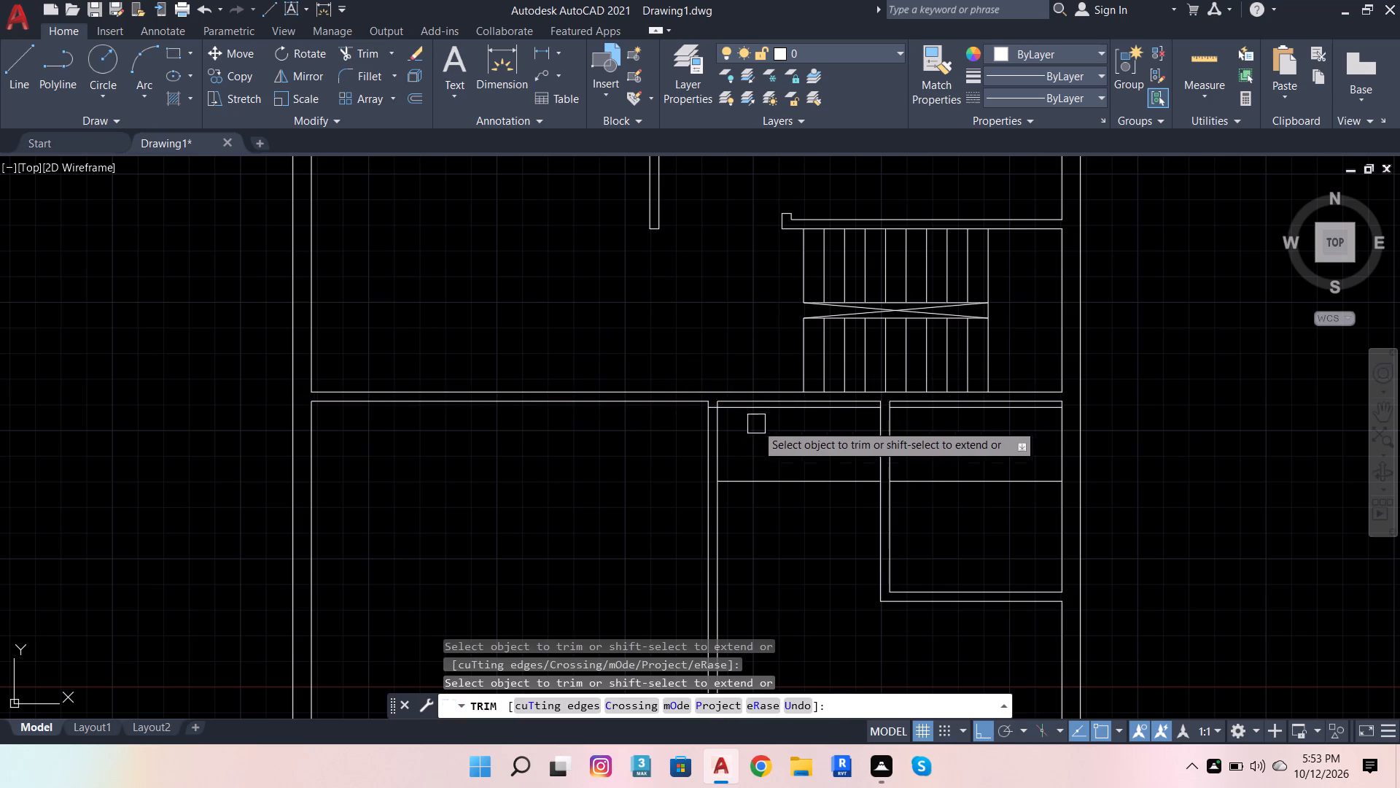
{"action": "left_click", "coordinate": [743, 480], "text": "shift"}
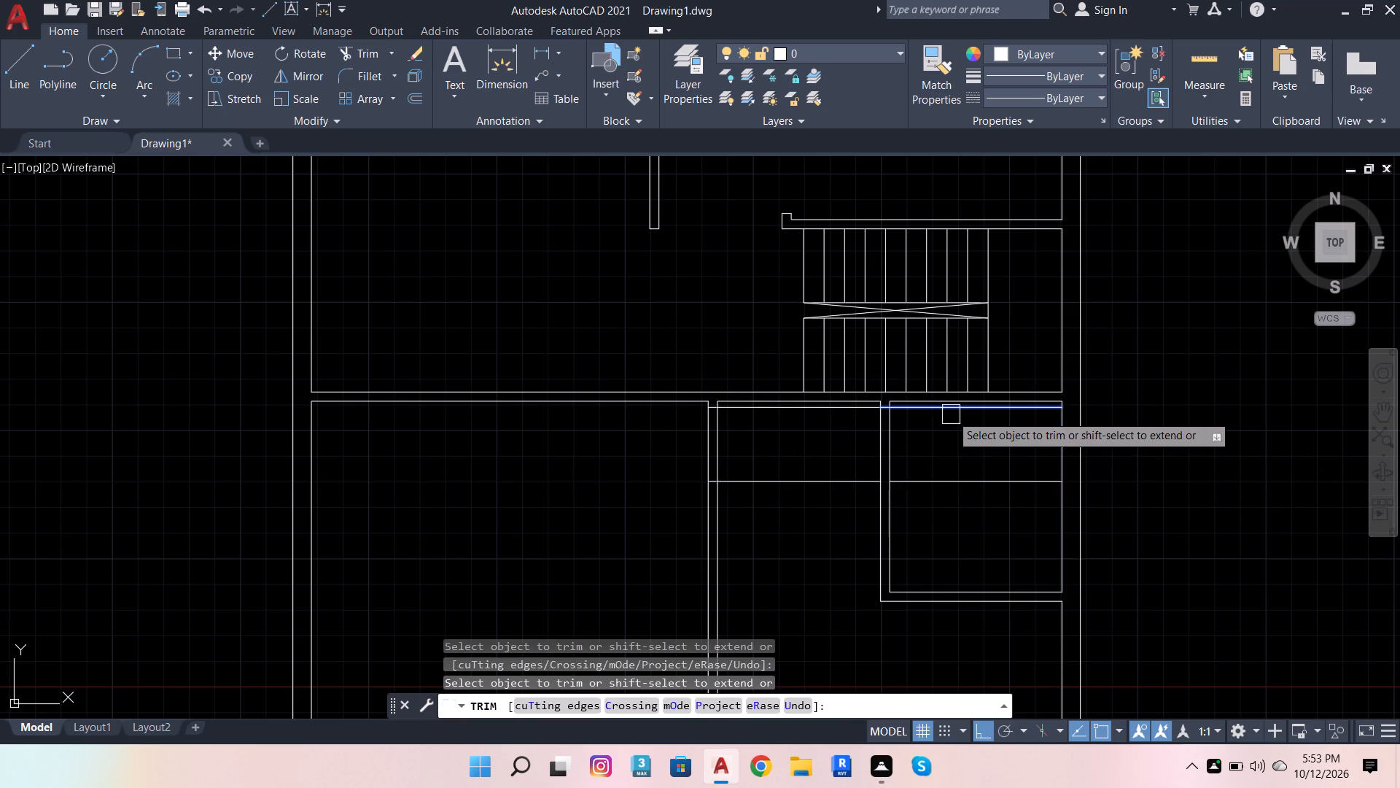
{"action": "left_click", "coordinate": [948, 417], "text": "shift"}
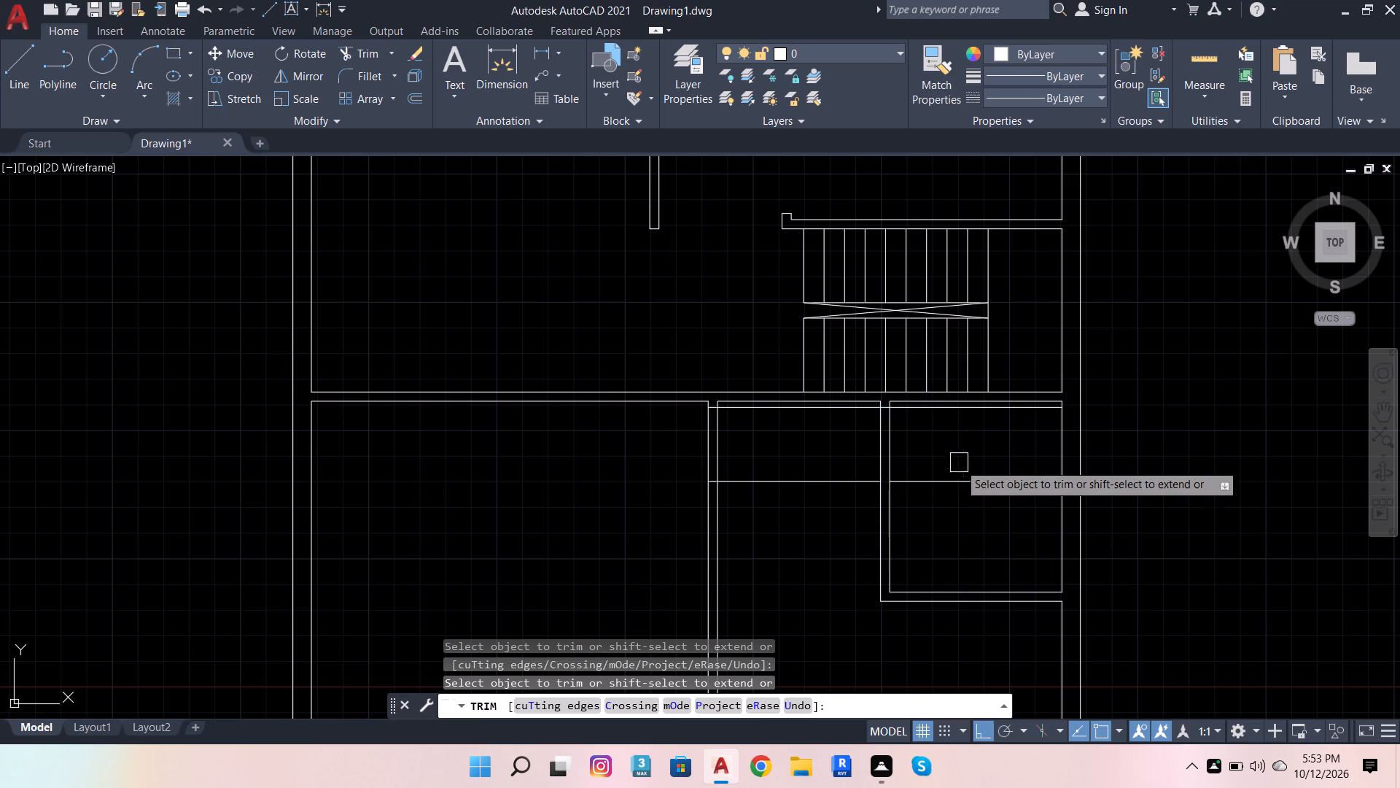
{"action": "left_click", "coordinate": [960, 476], "text": "shift"}
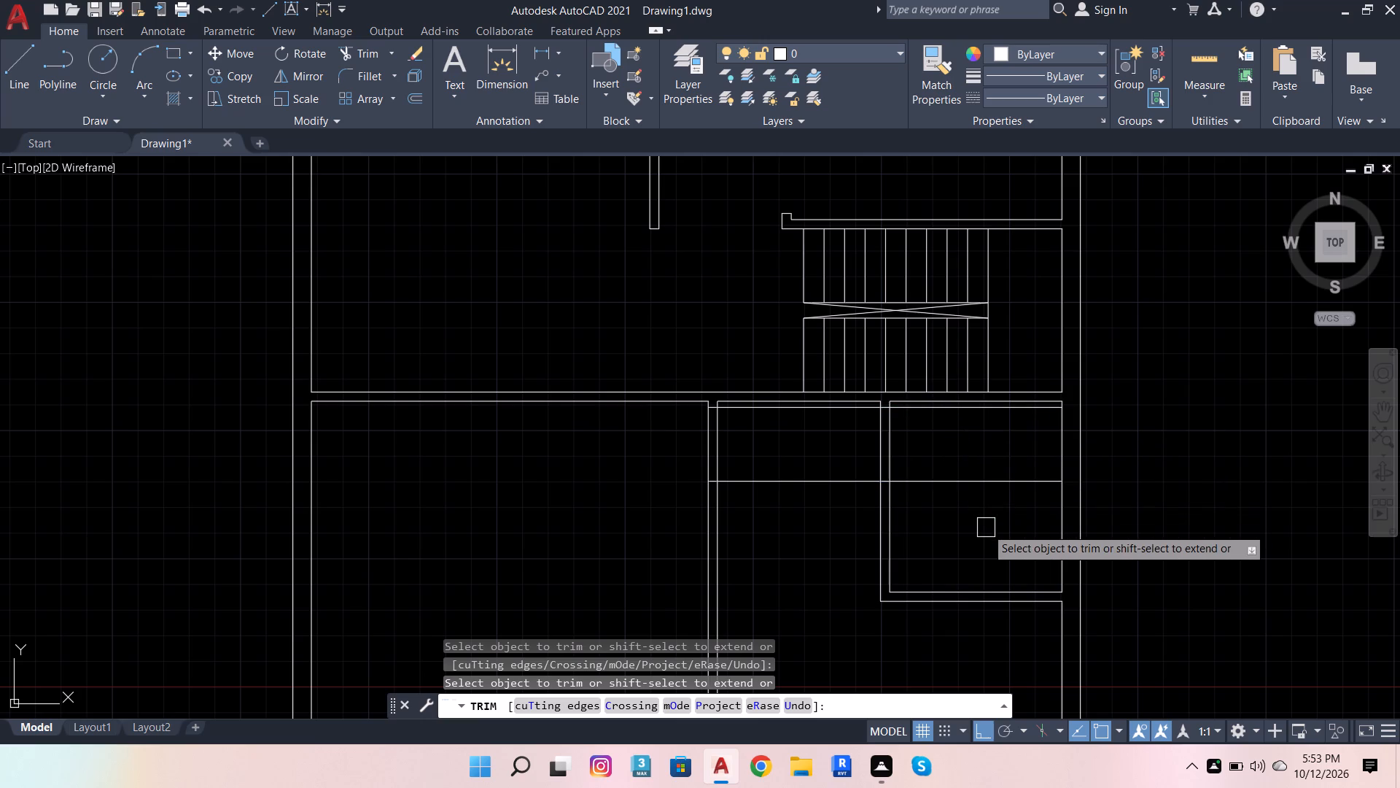
Trim the jamb lines outside the walls and the wall faces between them, opening 3' doorways in both north-south partitions.
{"action": "left_click", "coordinate": [968, 475]}
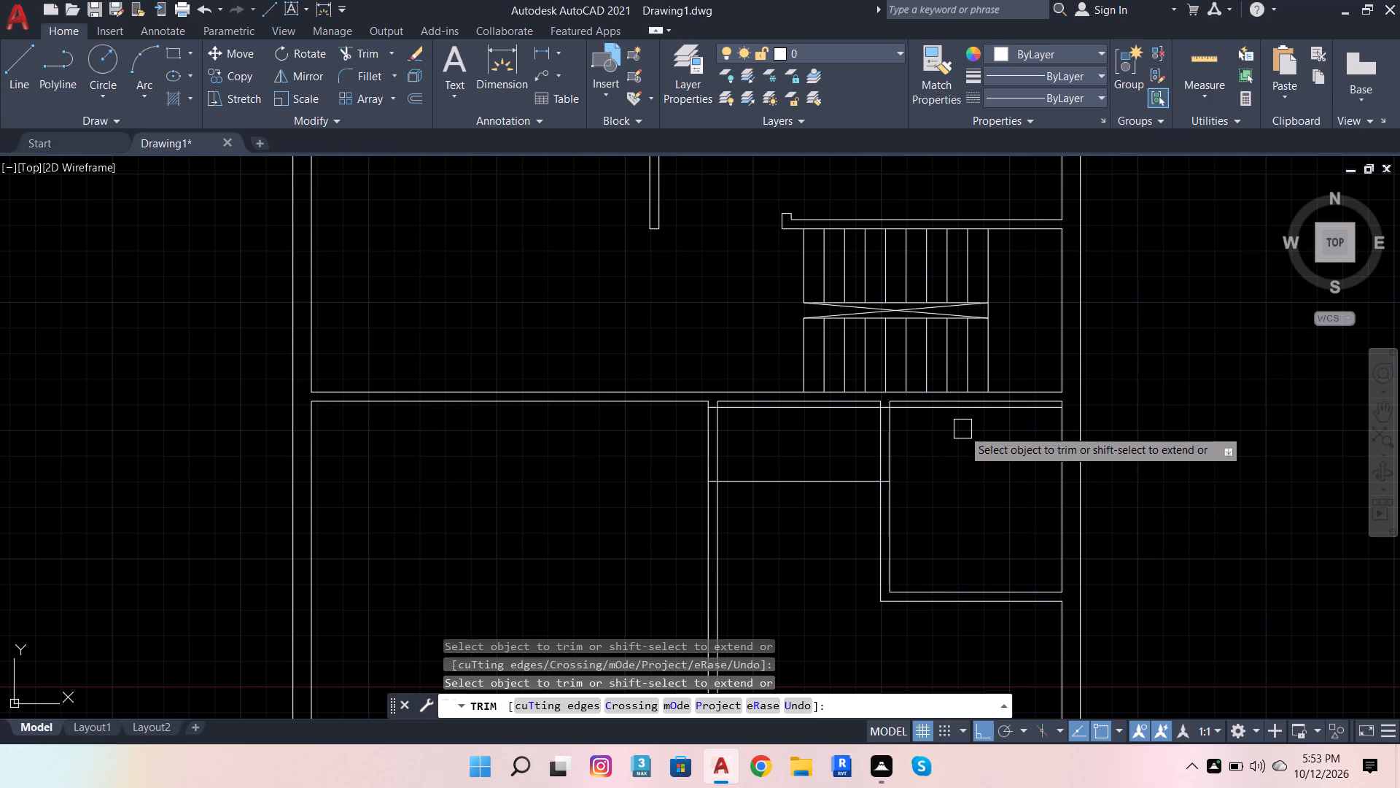
{"action": "left_click", "coordinate": [962, 417]}
{"action": "left_click", "coordinate": [777, 489]}
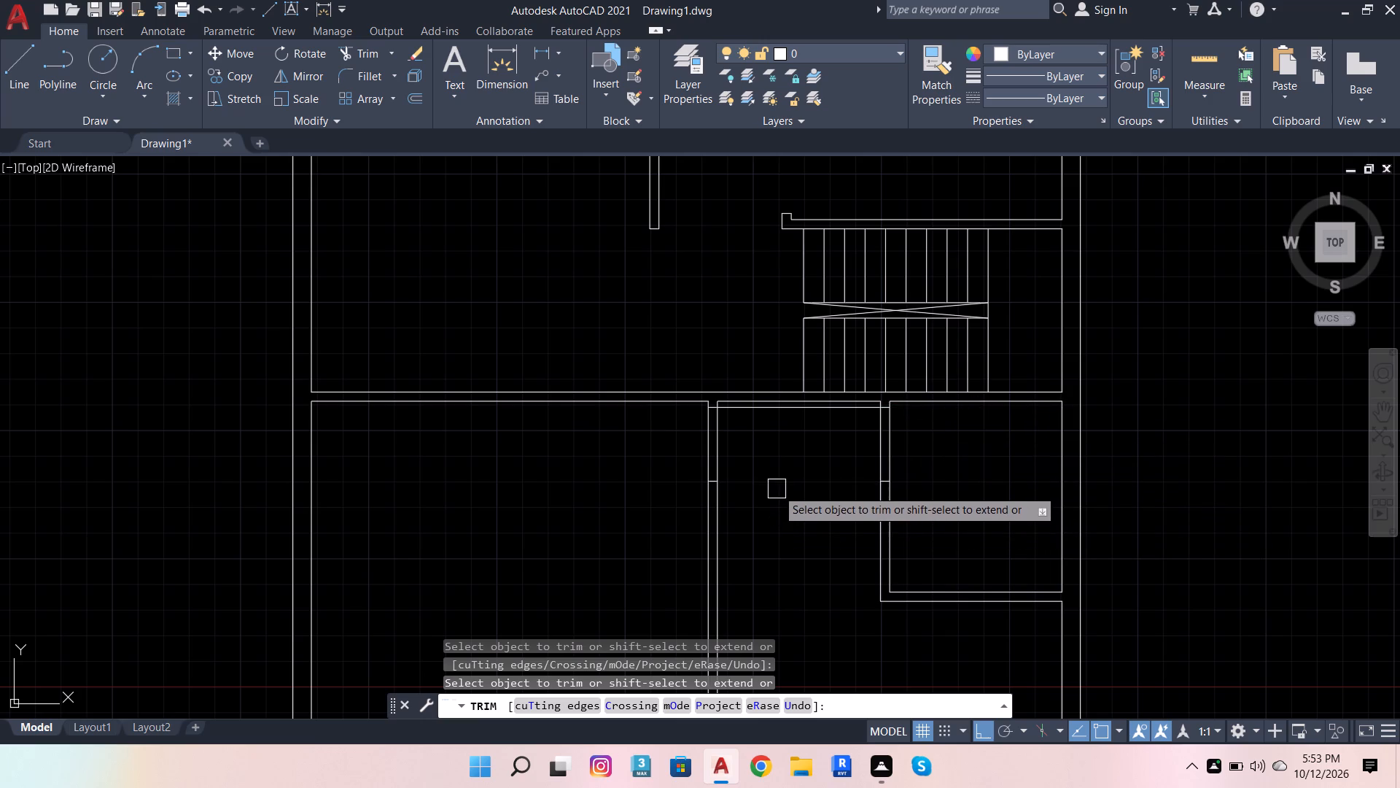
{"action": "left_click", "coordinate": [810, 415]}
{"action": "left_click", "coordinate": [933, 447]}
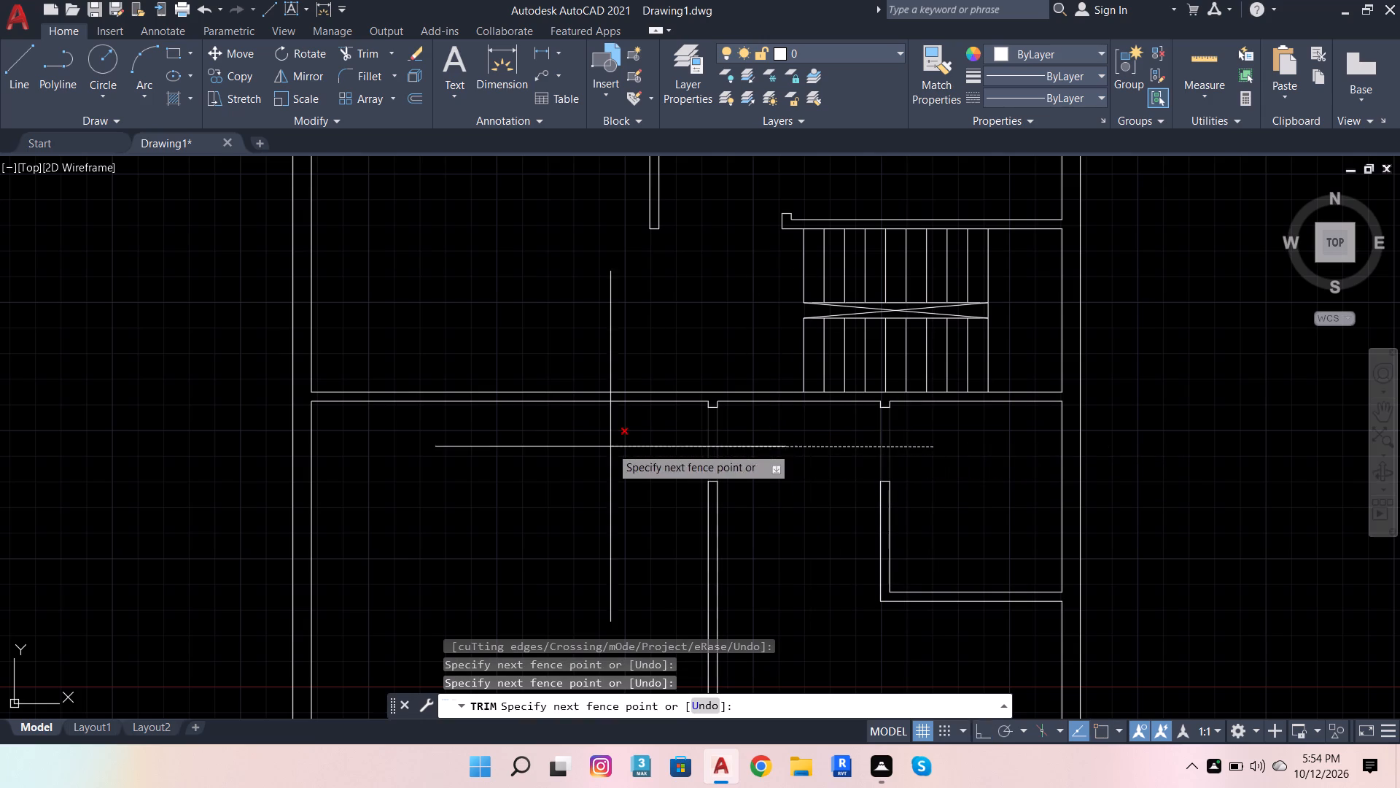
{"action": "left_click", "coordinate": [568, 447]}
In the northwest room, offset the west wall's inner face 2'4" east and the north wall line three successive times 2'4" south.
{"action": "scroll", "coordinate": [917, 477], "scroll_direction": "down", "scroll_amount": 3}
{"action": "scroll", "coordinate": [876, 529], "scroll_direction": "up", "scroll_amount": 1}
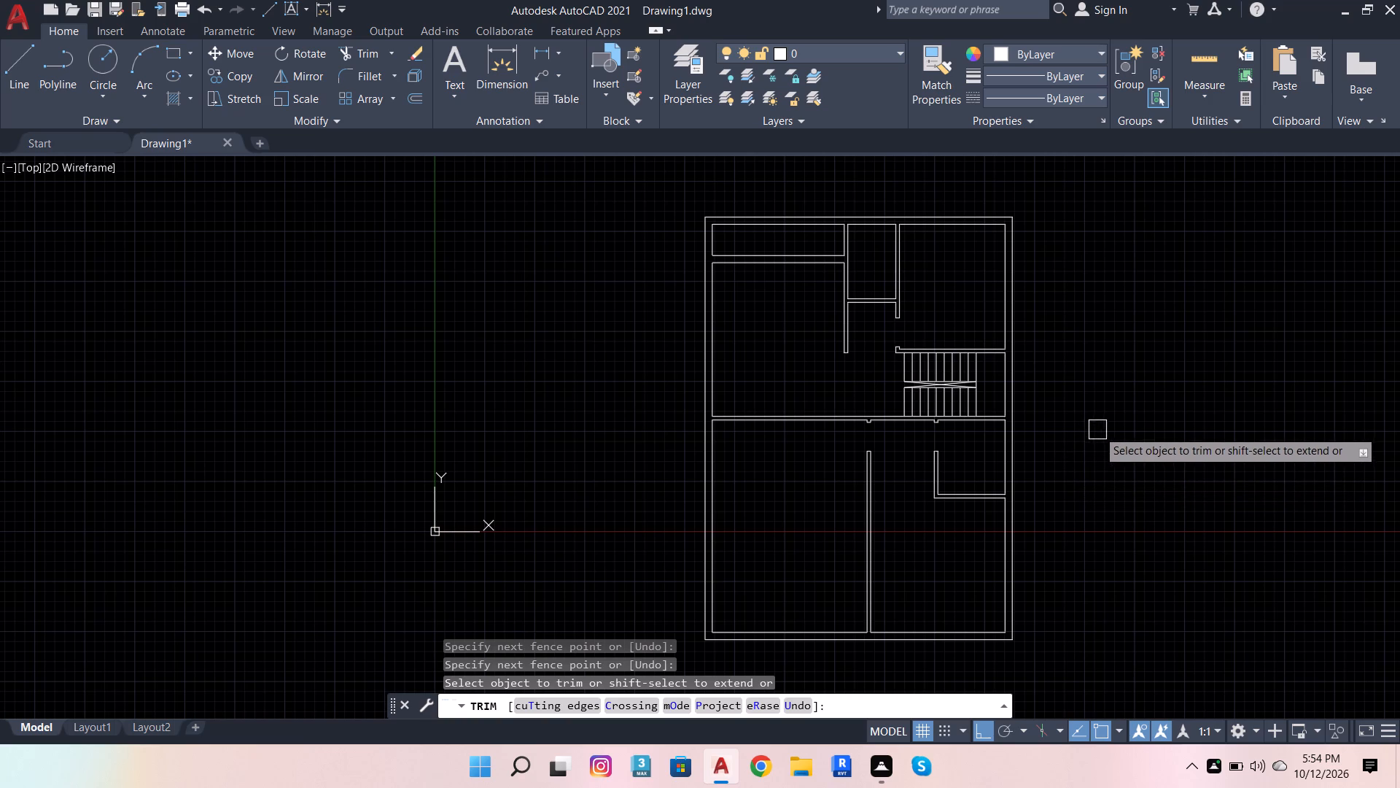
{"action": "scroll", "coordinate": [755, 204], "scroll_direction": "up", "scroll_amount": 2}
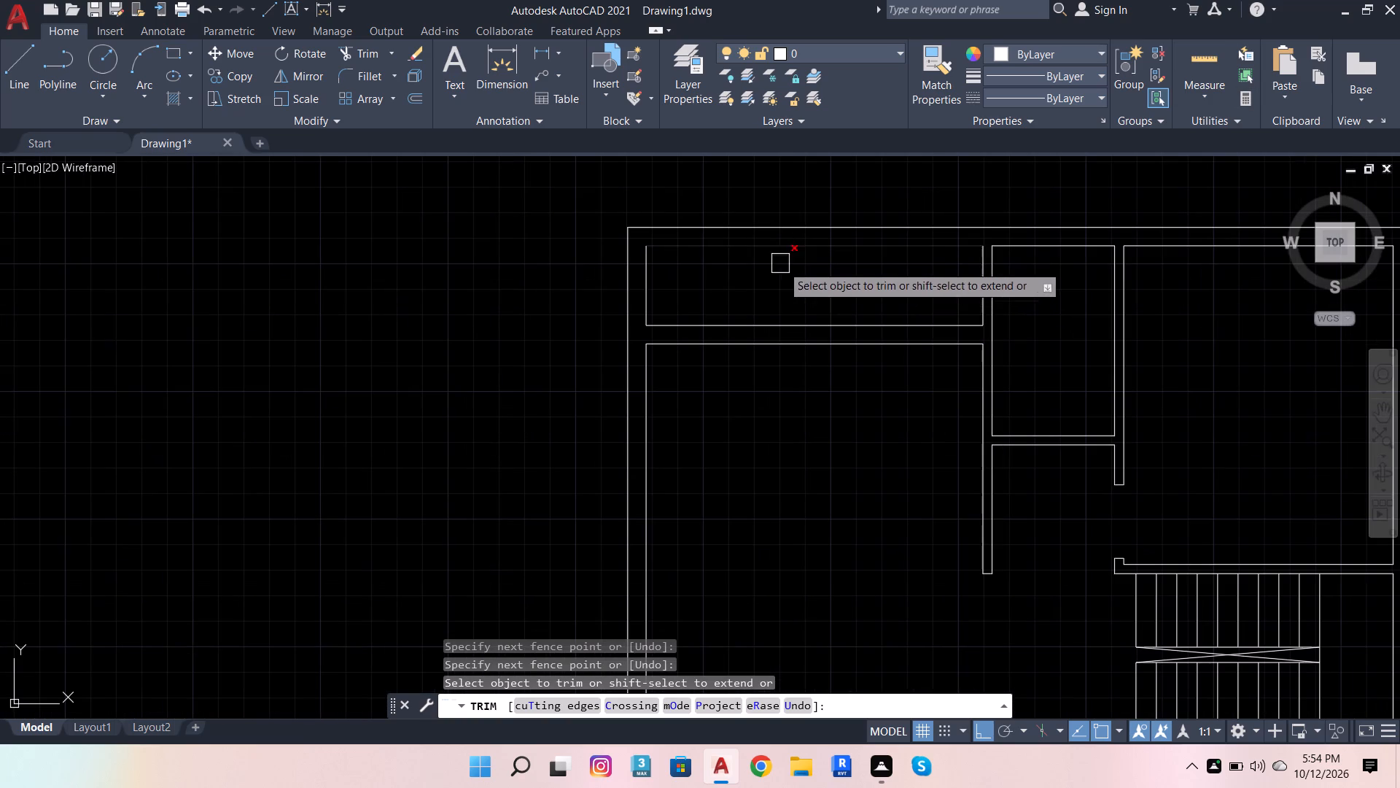
{"action": "left_click", "coordinate": [414, 89]}
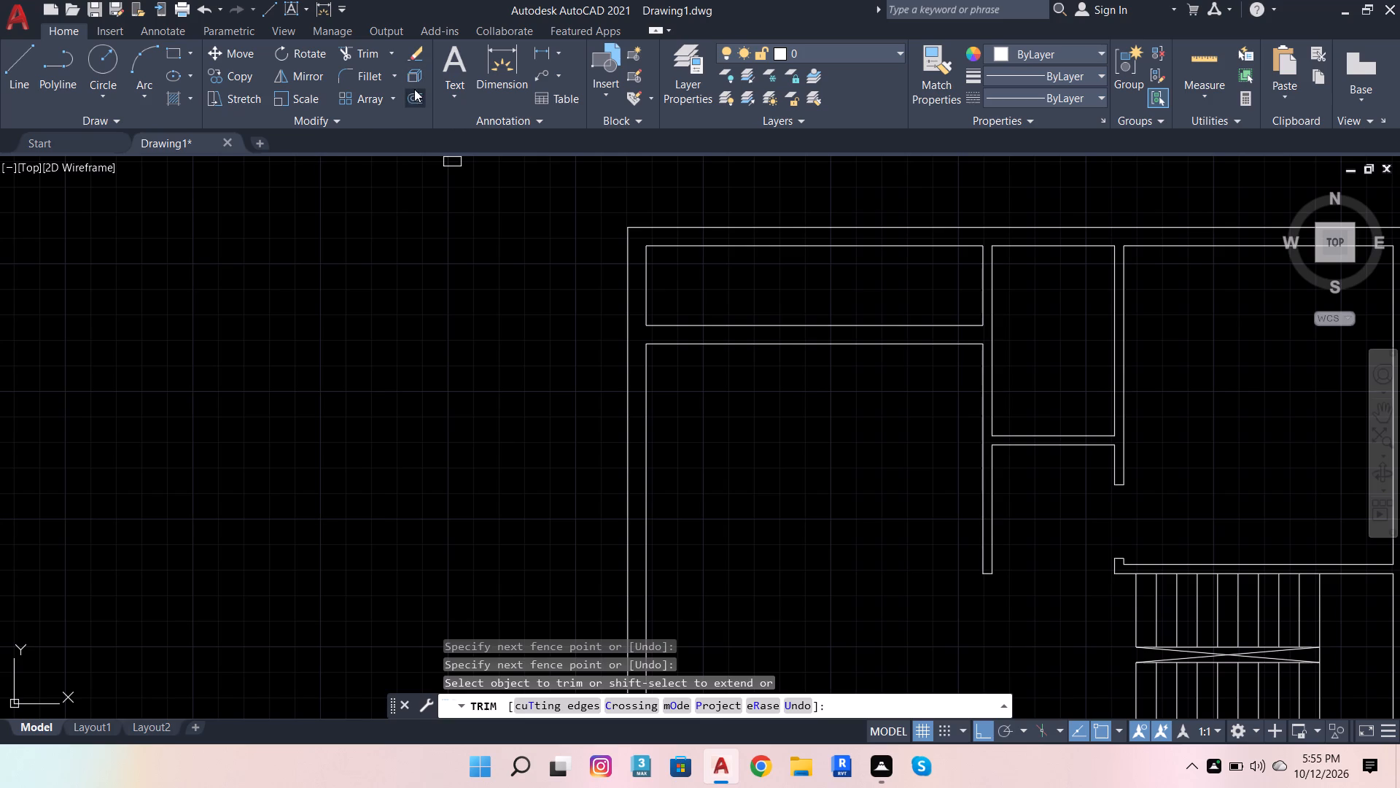
{"action": "left_click", "coordinate": [656, 349]}
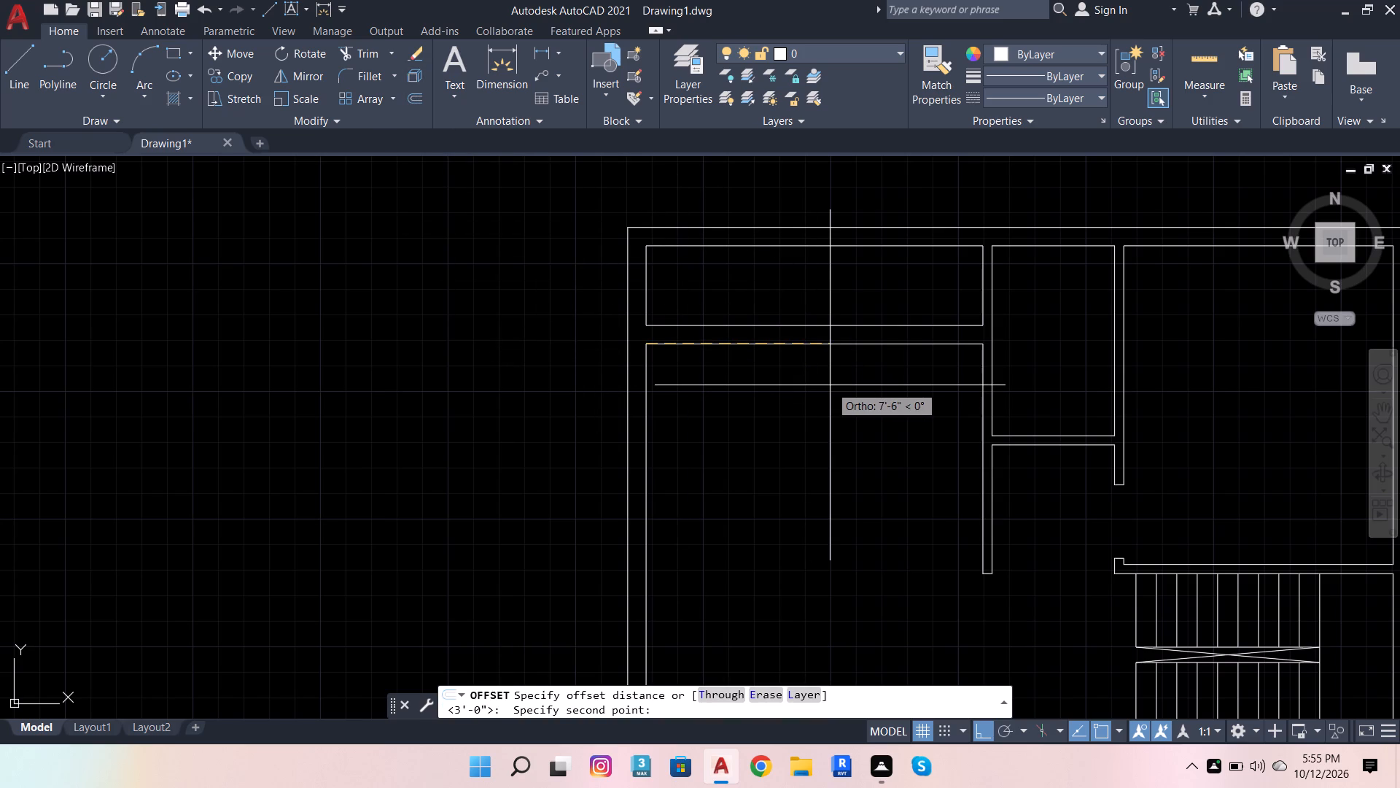
{"action": "type", "text": "2'4"}
{"action": "key", "text": "Return"}
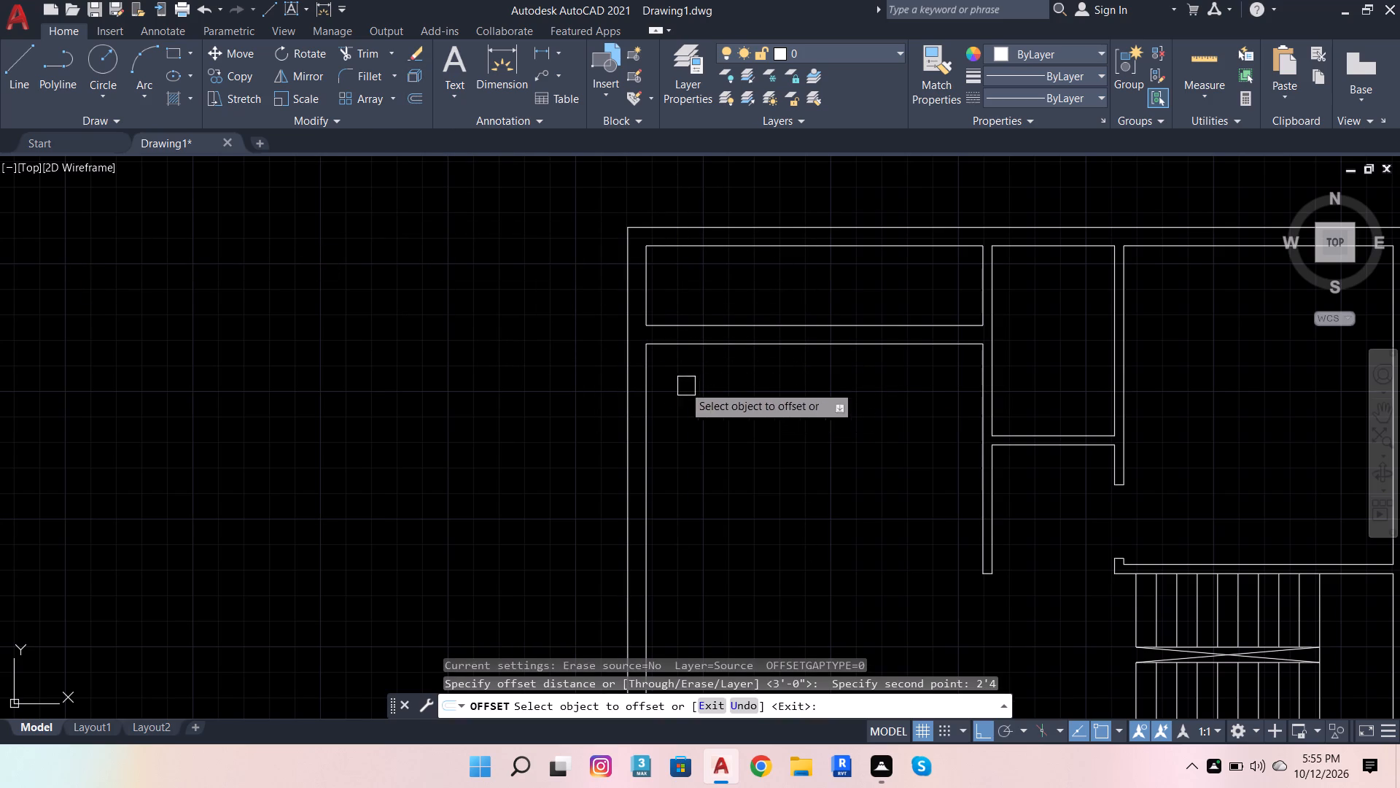
{"action": "left_click", "coordinate": [649, 372]}
{"action": "left_click", "coordinate": [812, 379]}
{"action": "left_click", "coordinate": [760, 350]}
{"action": "left_click", "coordinate": [761, 406]}
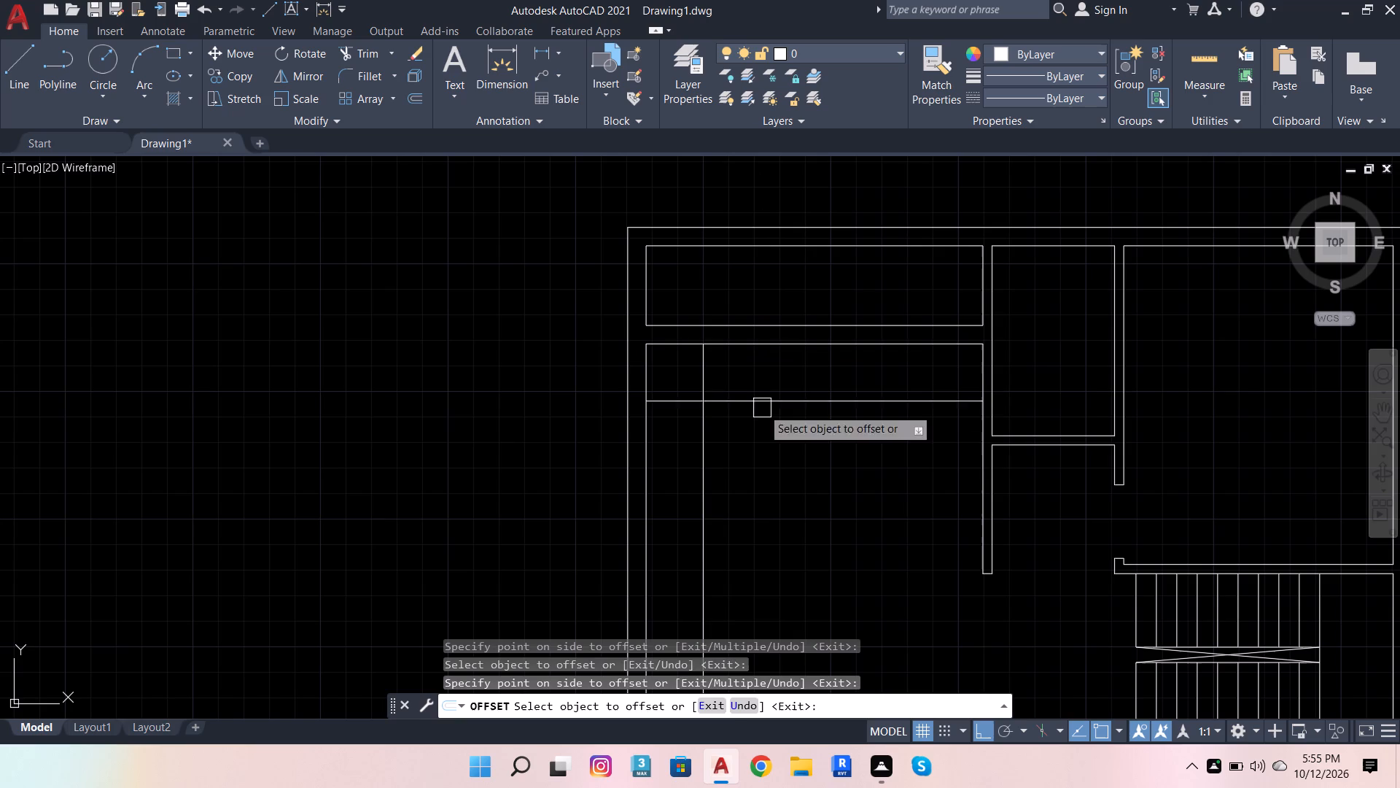
{"action": "left_click", "coordinate": [765, 400]}
{"action": "left_click", "coordinate": [758, 465]}
{"action": "left_click", "coordinate": [765, 450]}
{"action": "left_click", "coordinate": [790, 534]}
{"action": "scroll", "coordinate": [836, 448], "scroll_direction": "down", "scroll_amount": 1}
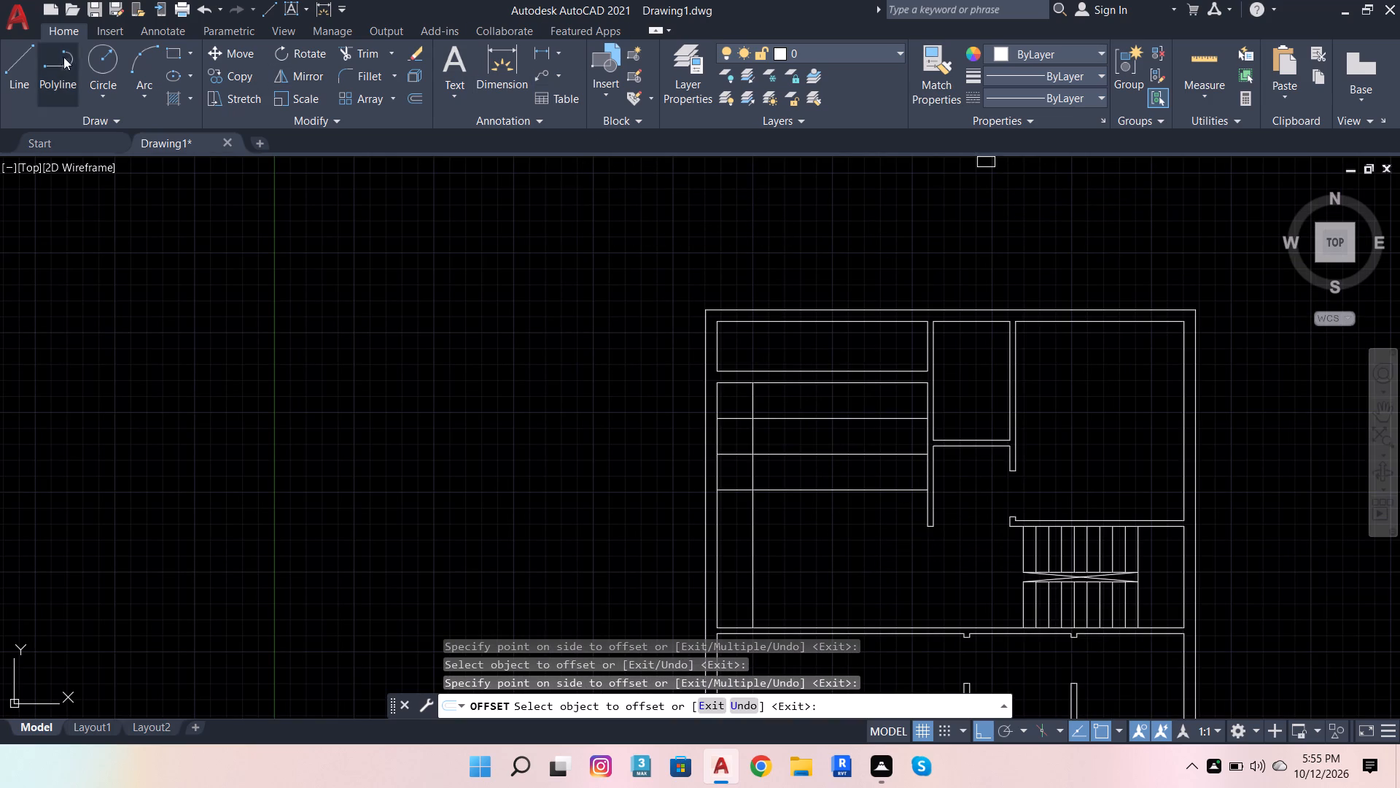
Trim the offset lines to leave a rectangle 2'4" wide and three offsets long in the northwest room's northwest corner.
{"action": "left_click", "coordinate": [349, 52]}
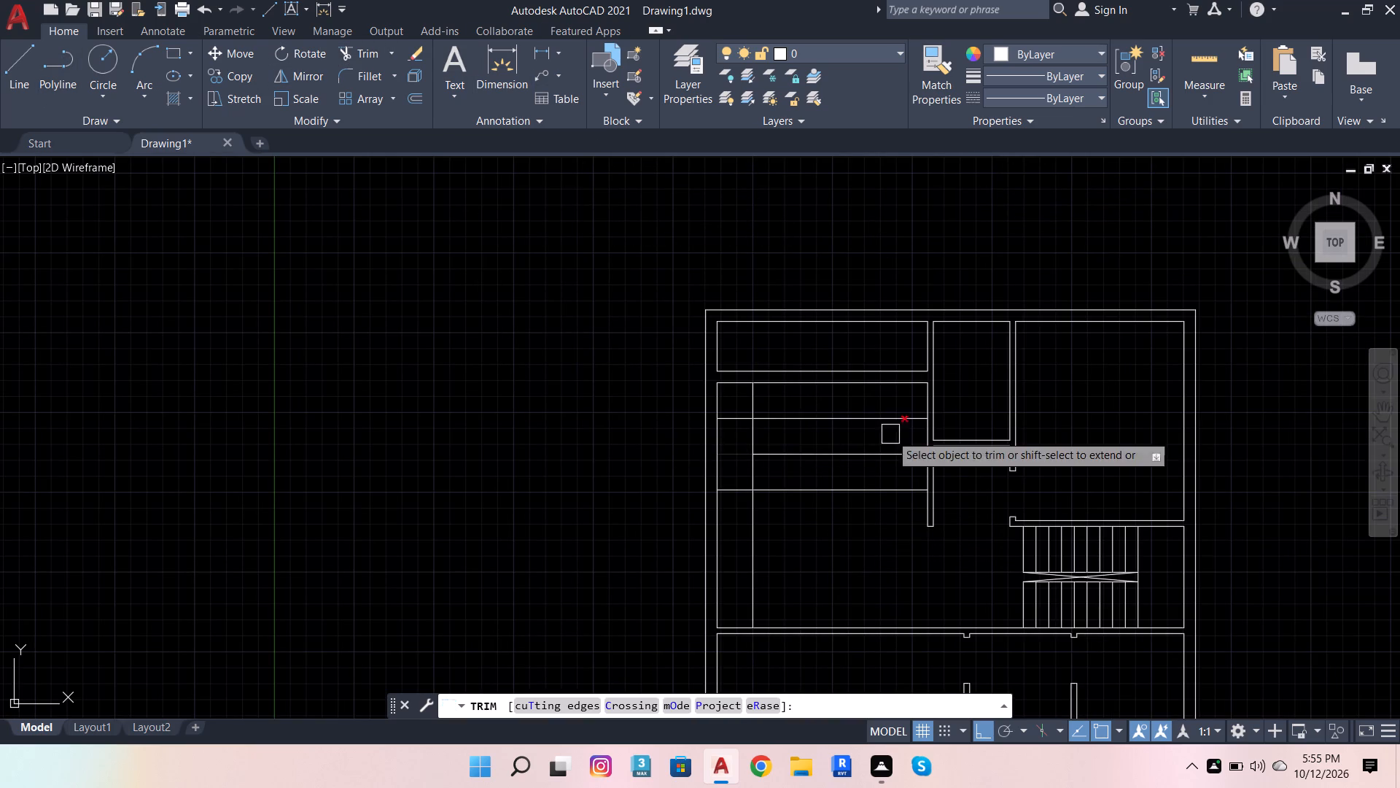
{"action": "left_click_drag", "start_coordinate": [863, 407], "coordinate": [872, 525]}
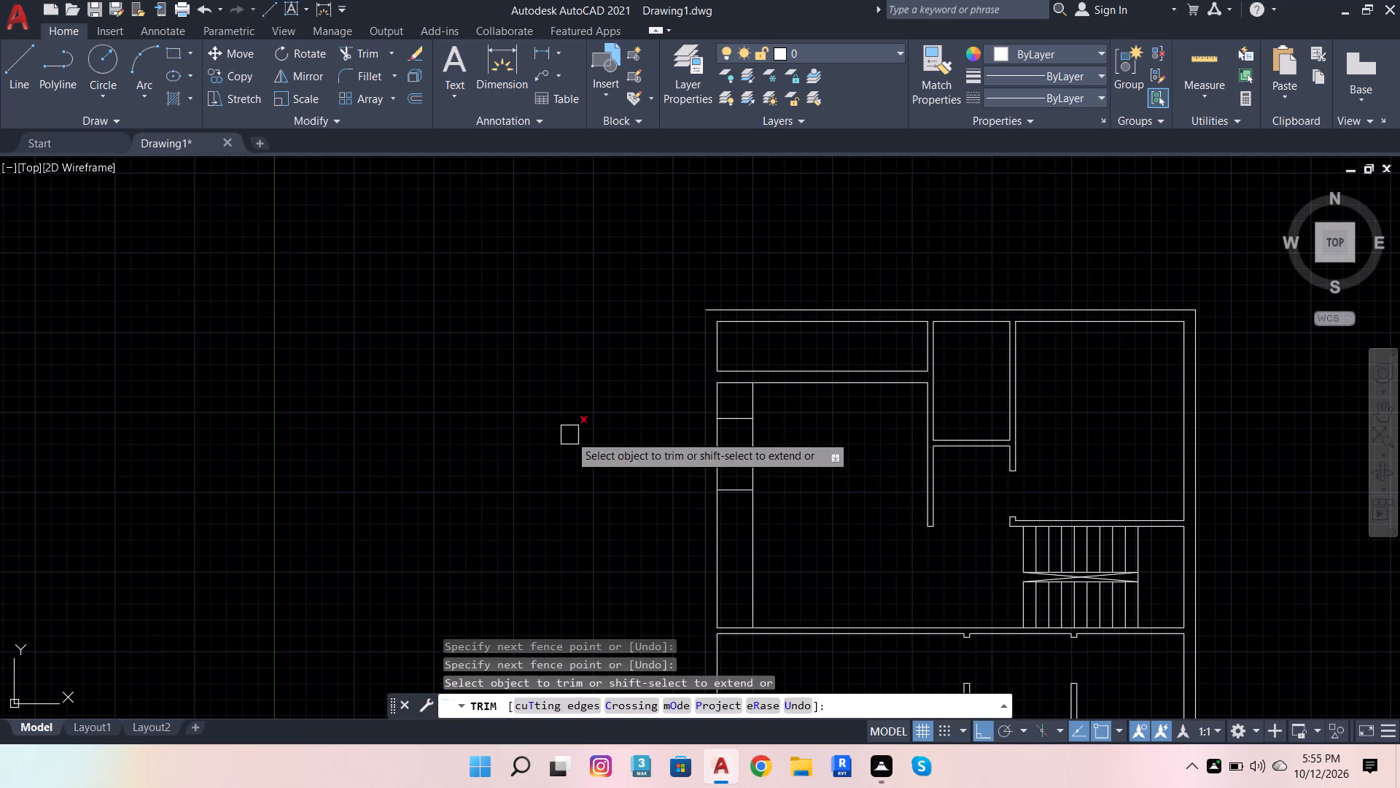
{"action": "scroll", "coordinate": [664, 473], "scroll_direction": "up", "scroll_amount": 3}
{"action": "left_click_drag", "start_coordinate": [909, 227], "coordinate": [912, 444]}
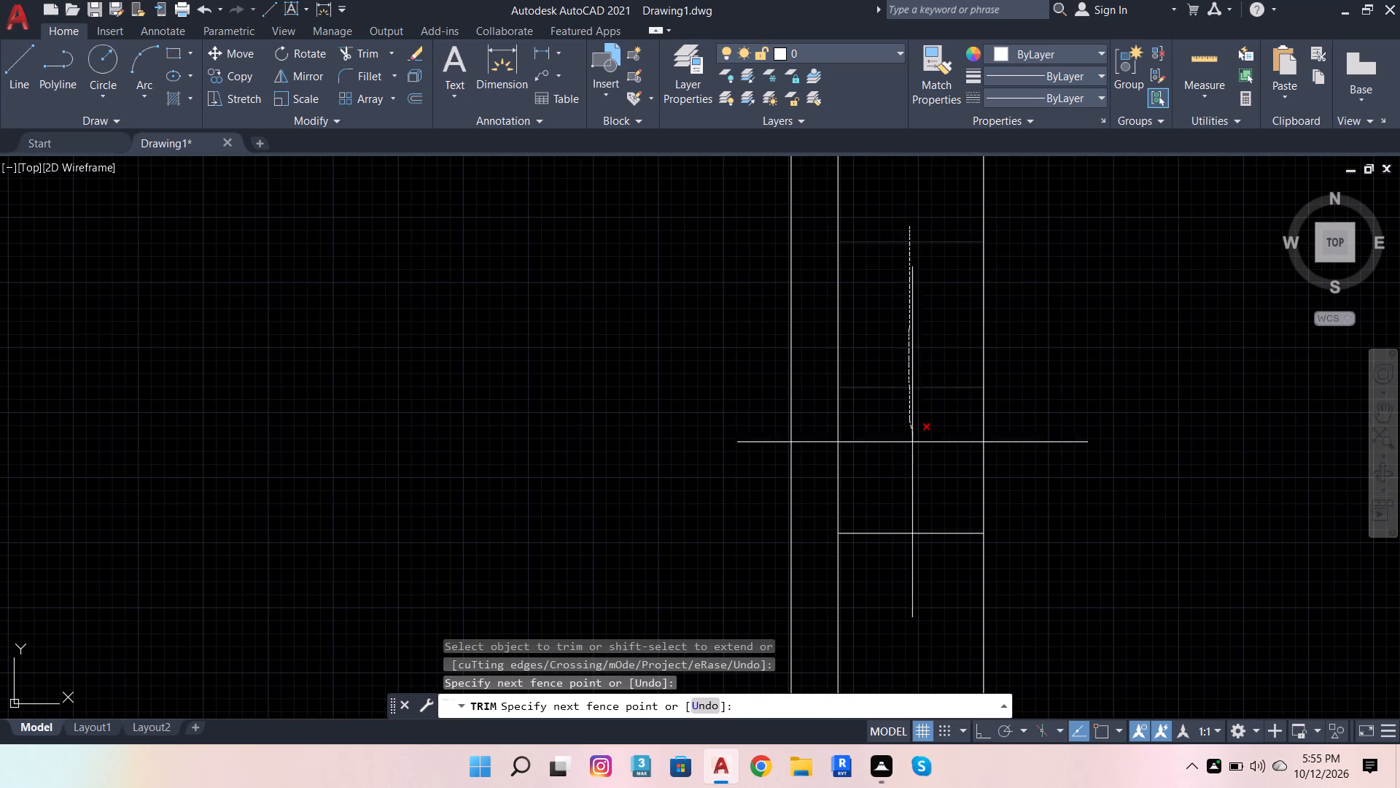
{"action": "left_click_drag", "start_coordinate": [912, 444], "coordinate": [912, 458]}
{"action": "scroll", "coordinate": [907, 365], "scroll_direction": "down", "scroll_amount": 4}
{"action": "left_click", "coordinate": [919, 453]}
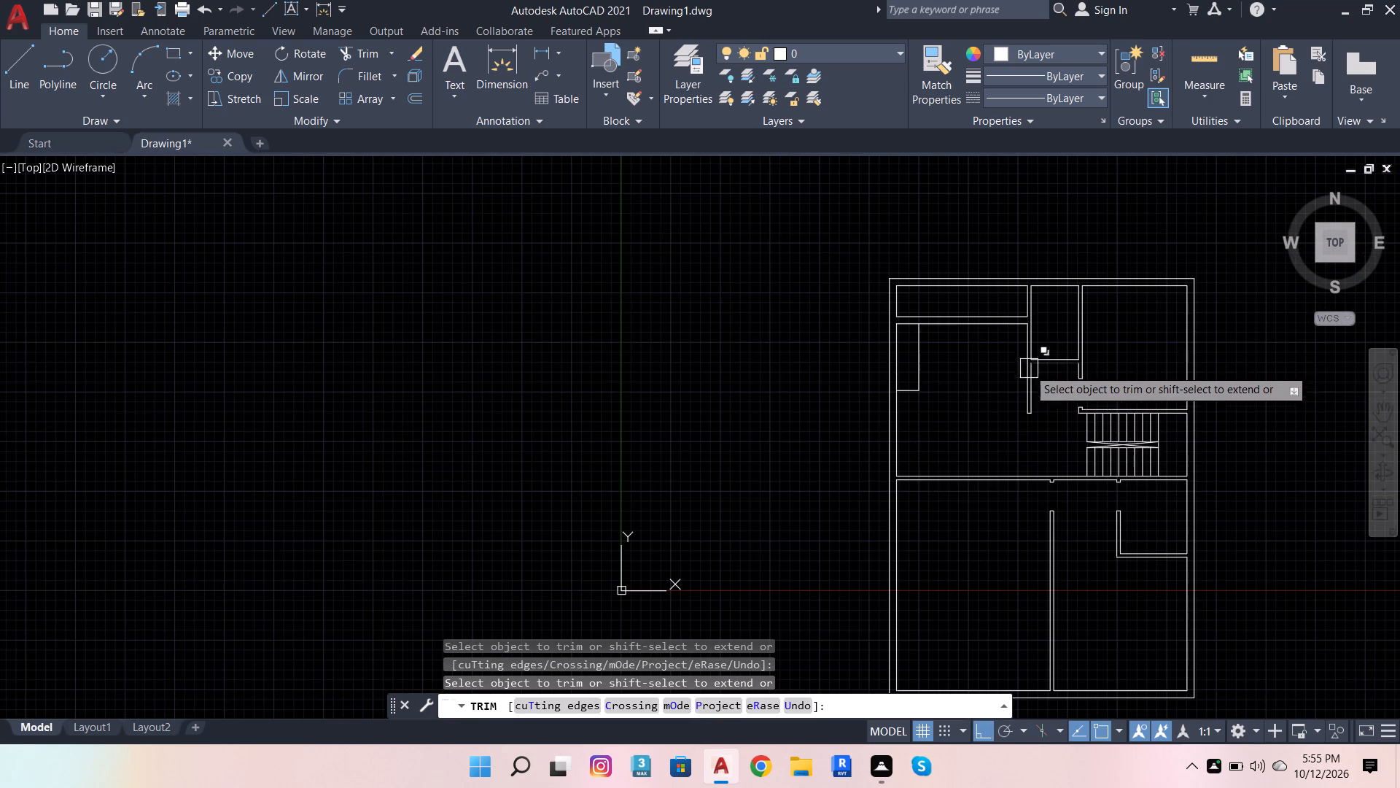
{"action": "scroll", "coordinate": [1017, 377], "scroll_direction": "up", "scroll_amount": 2}
{"action": "scroll", "coordinate": [908, 388], "scroll_direction": "down", "scroll_amount": 1}
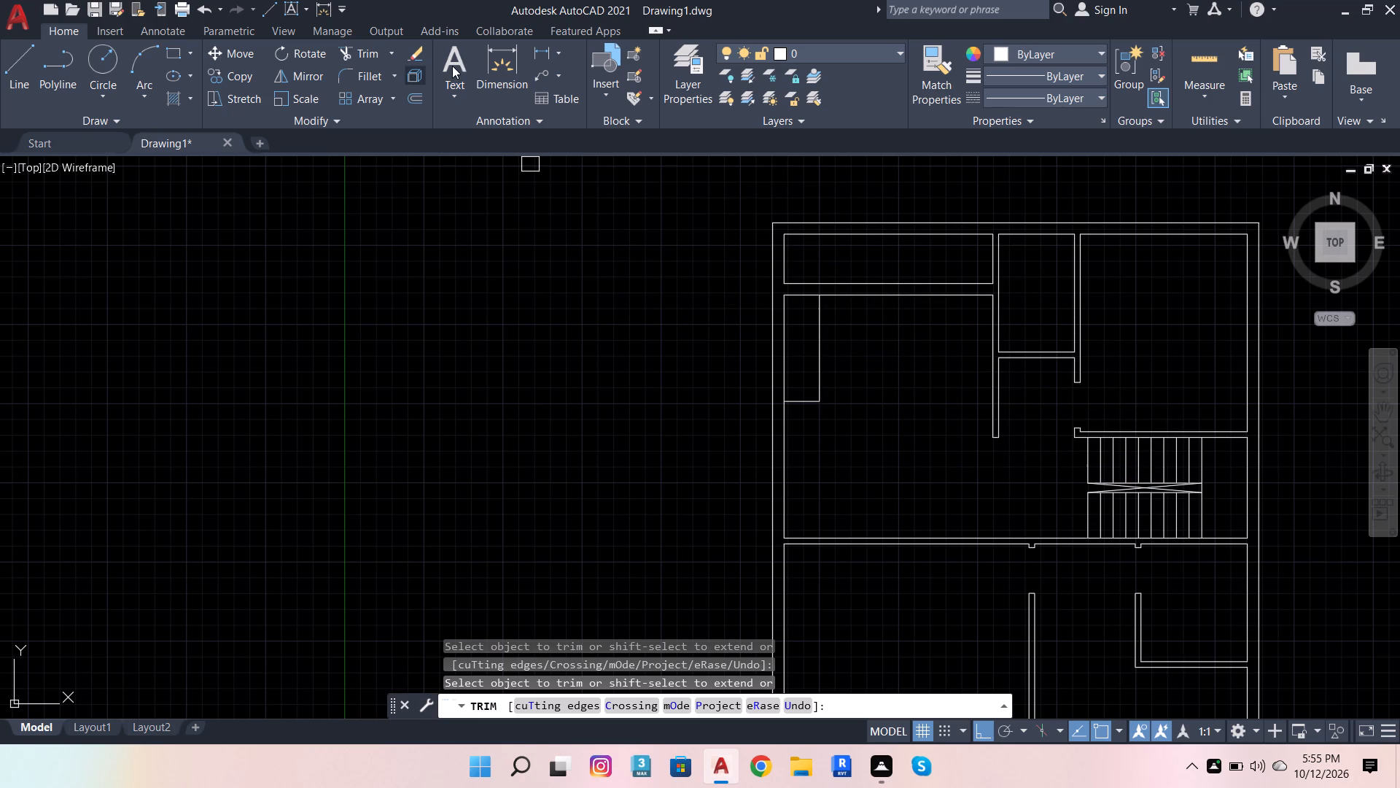
Dimension the east side of the rectangle in the northwest room's corner.
{"action": "left_click", "coordinate": [504, 58]}
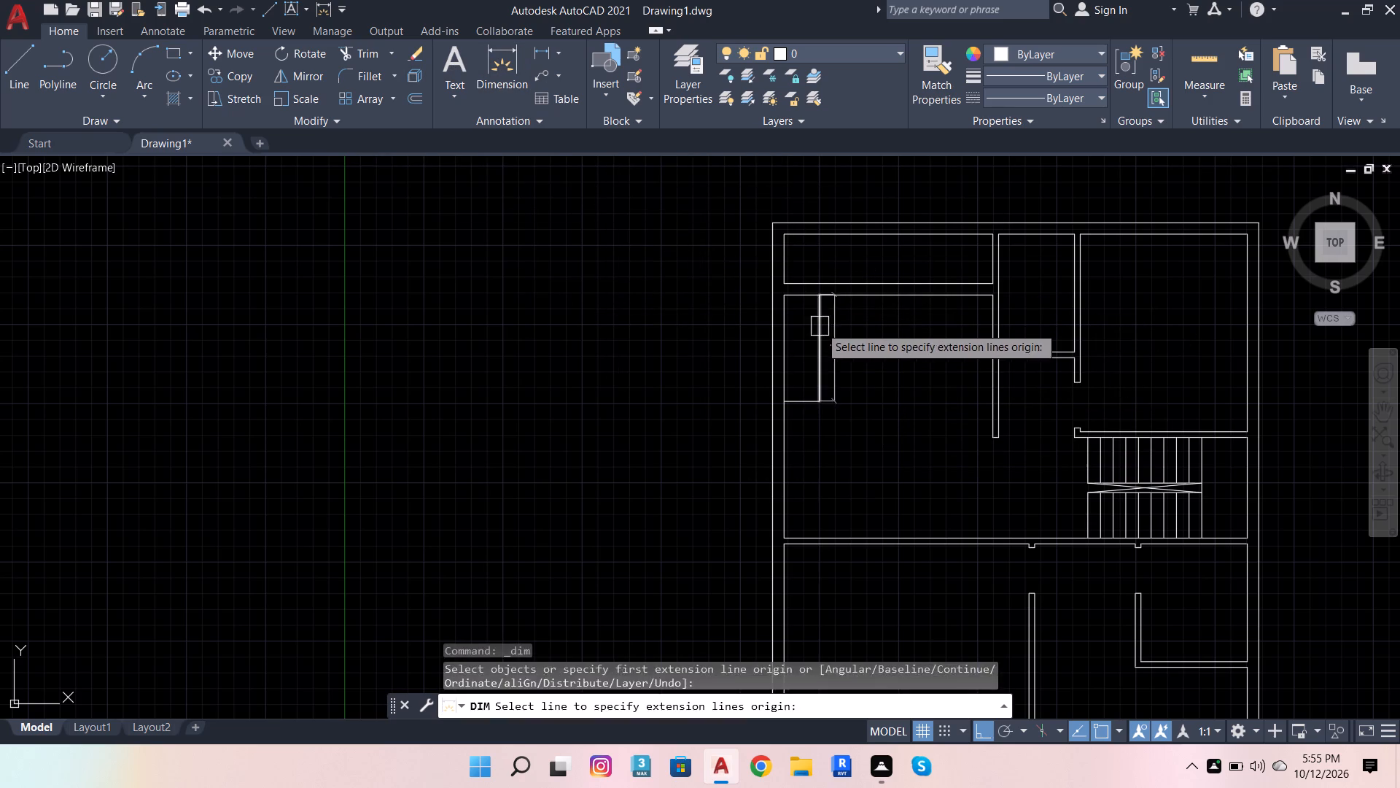
{"action": "left_click", "coordinate": [820, 326]}
{"action": "left_click", "coordinate": [867, 339]}
{"action": "scroll", "coordinate": [770, 365], "scroll_direction": "up", "scroll_amount": 1}
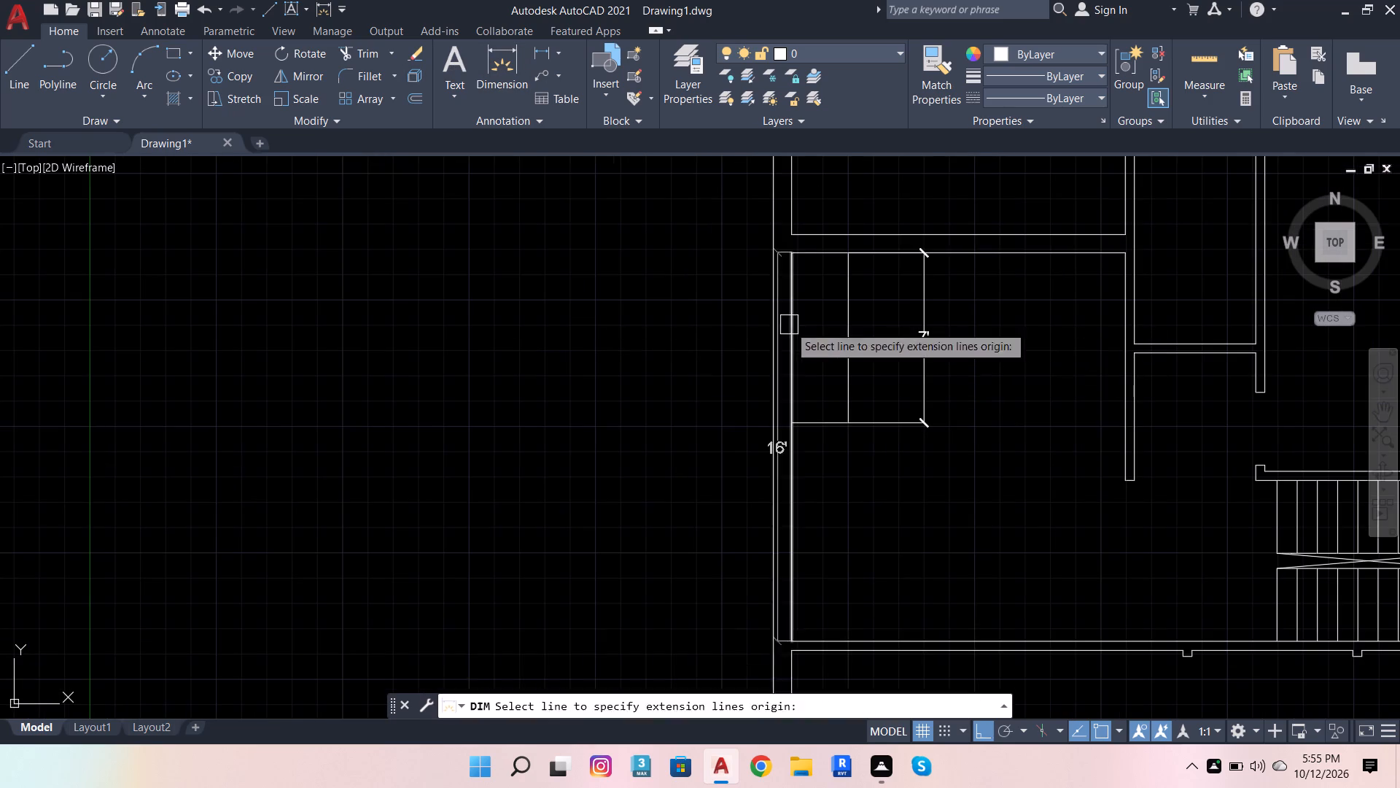
{"action": "key", "text": "Escape"}
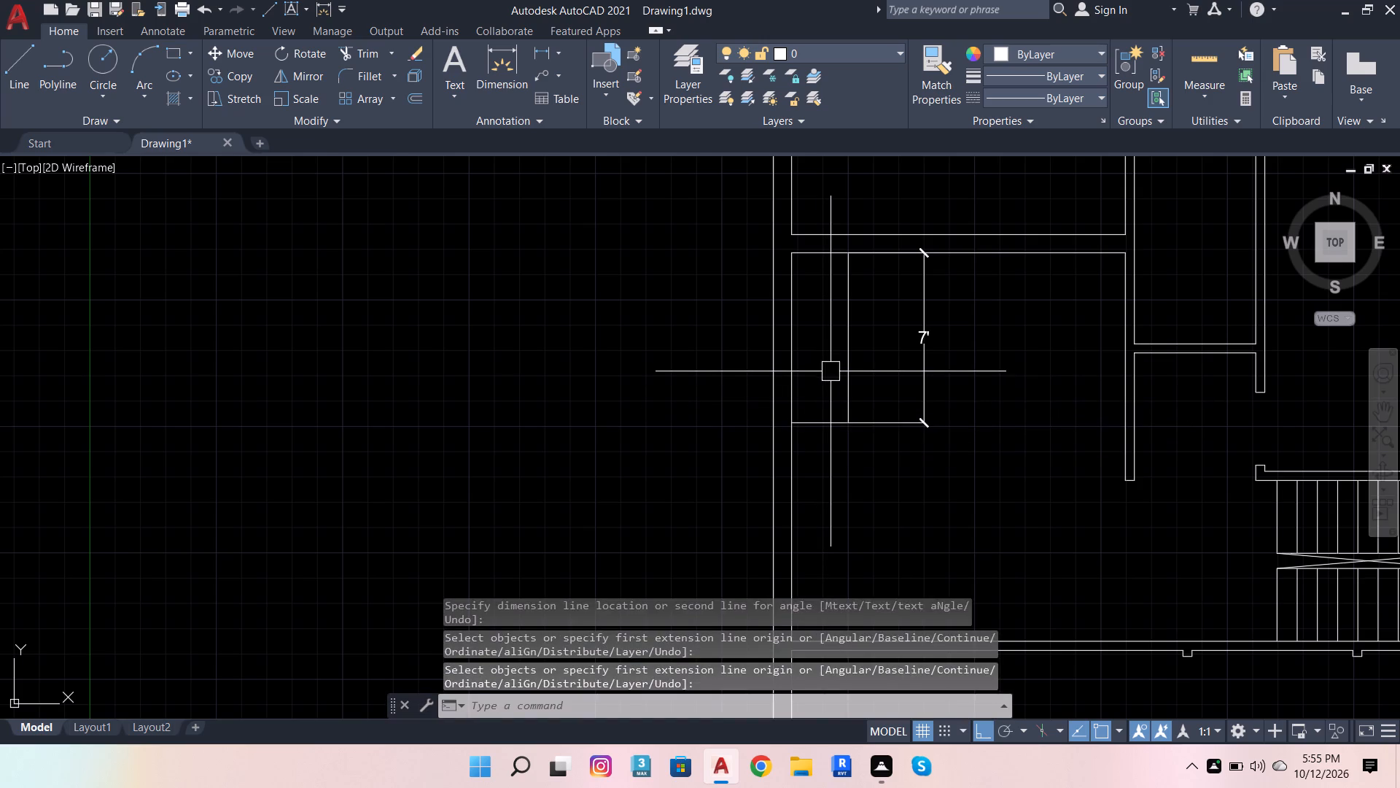
{"action": "key", "text": "Escape"}
{"action": "key", "text": "Escape"}
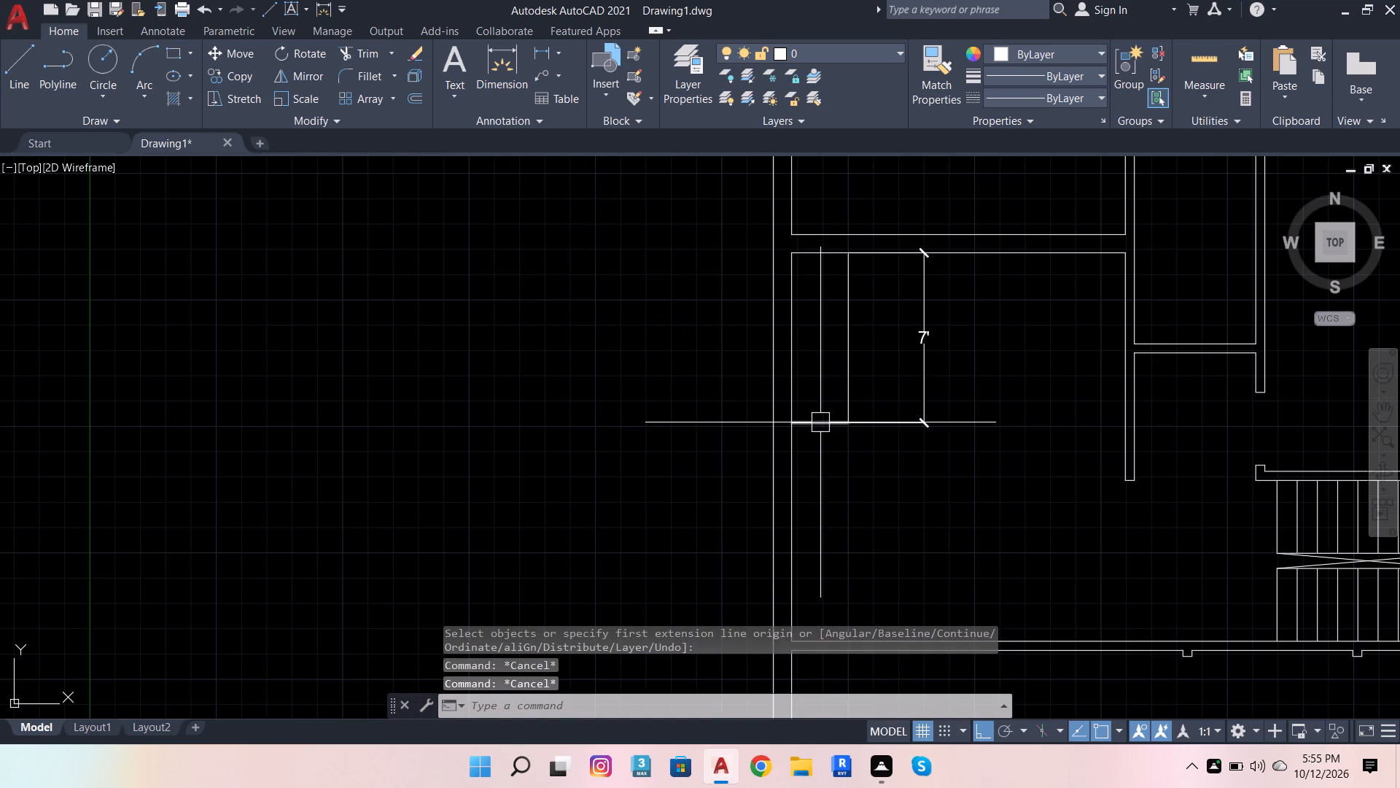
Offset the corner rectangle's south line 2' to the south.
{"action": "left_click", "coordinate": [820, 422]}
{"action": "key", "text": "o"}
{"action": "key", "text": "Return"}
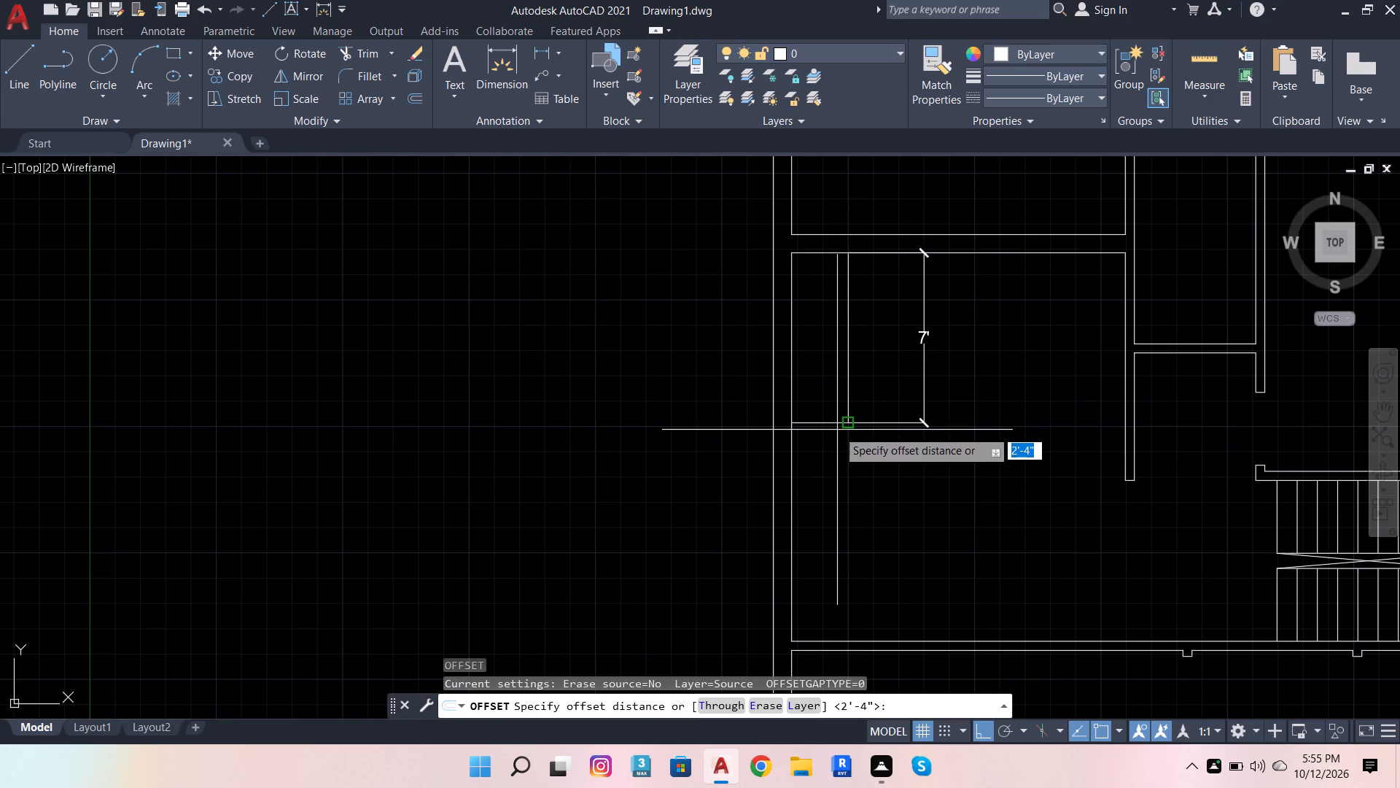
{"action": "left_click", "coordinate": [847, 423]}
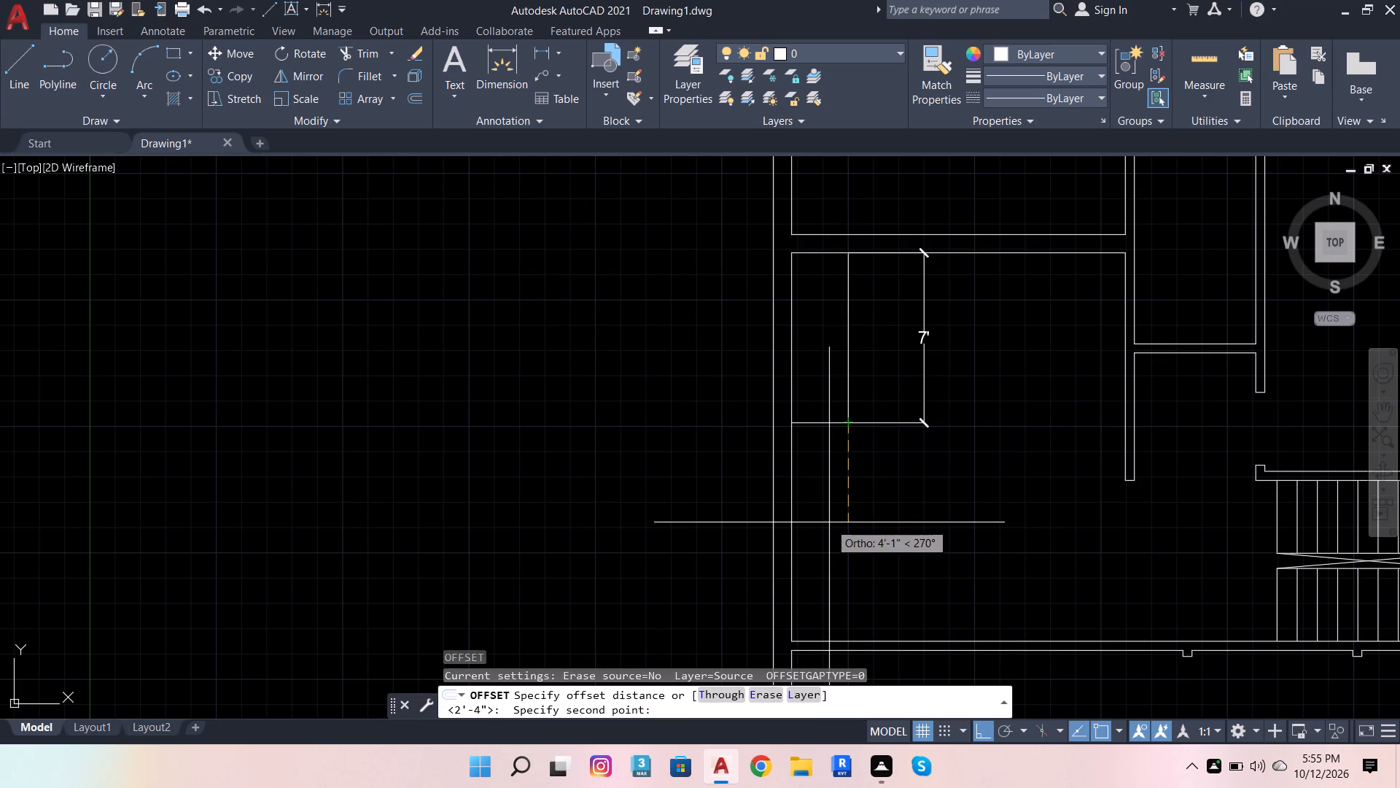
{"action": "key", "text": "3"}
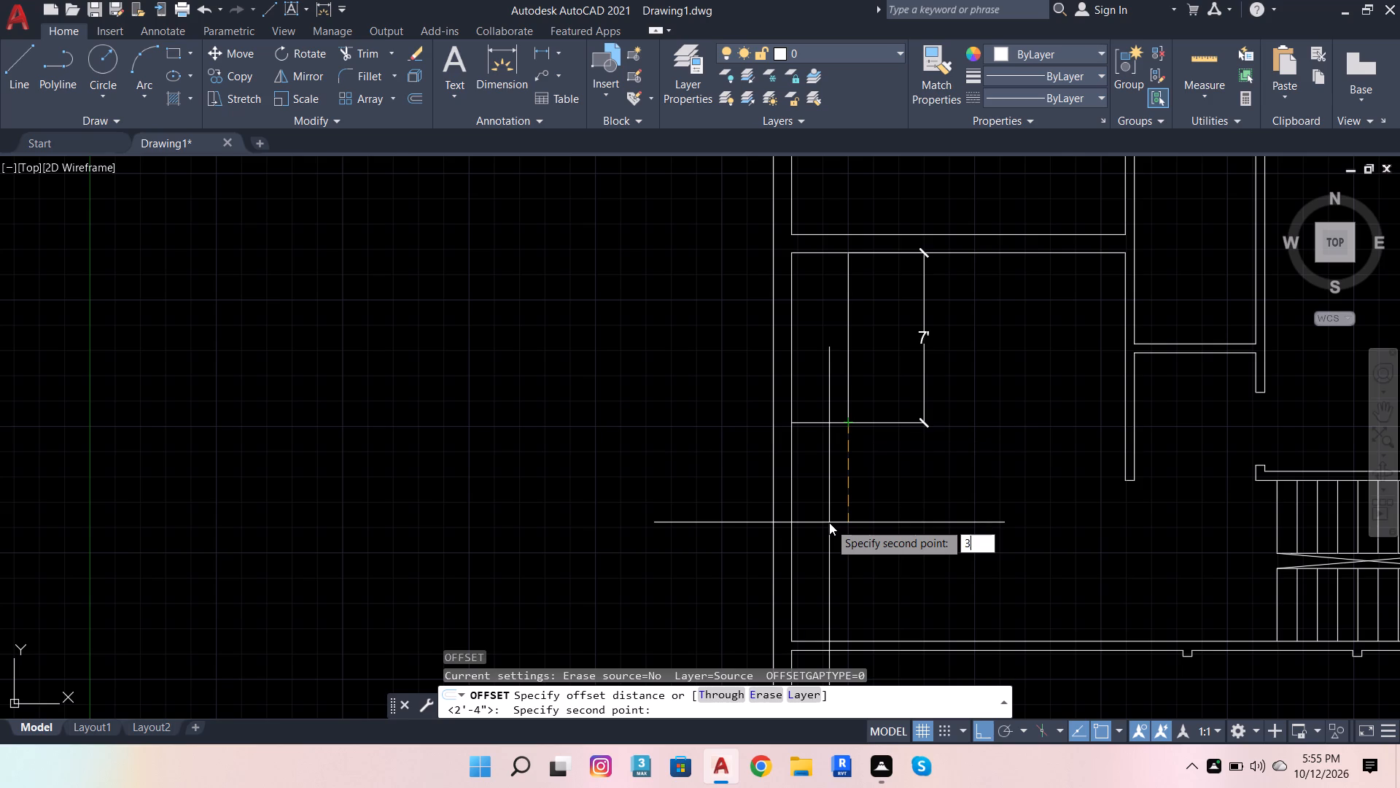
{"action": "key", "text": "BackSpace"}
{"action": "type", "text": "2'"}
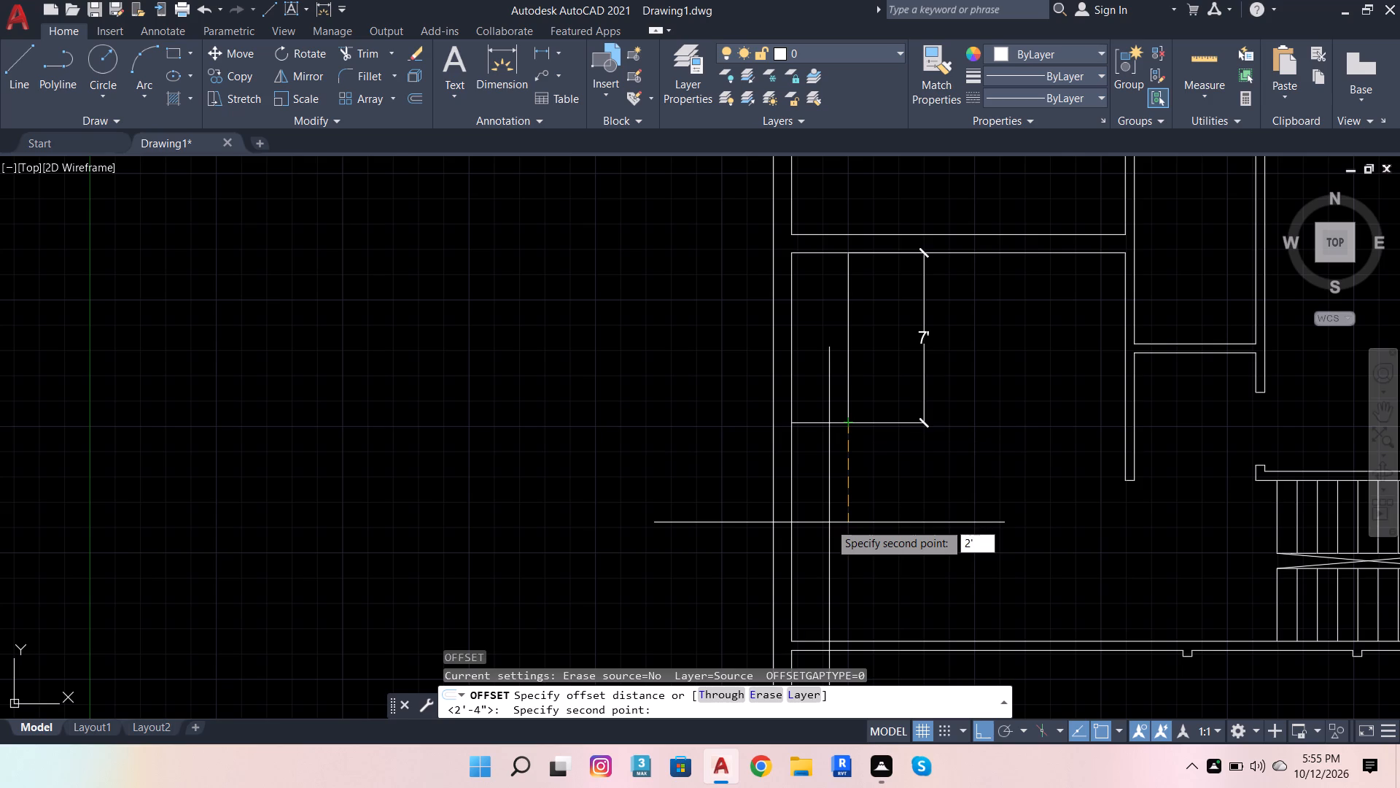
{"action": "key", "text": "Return"}
{"action": "left_click", "coordinate": [829, 522]}
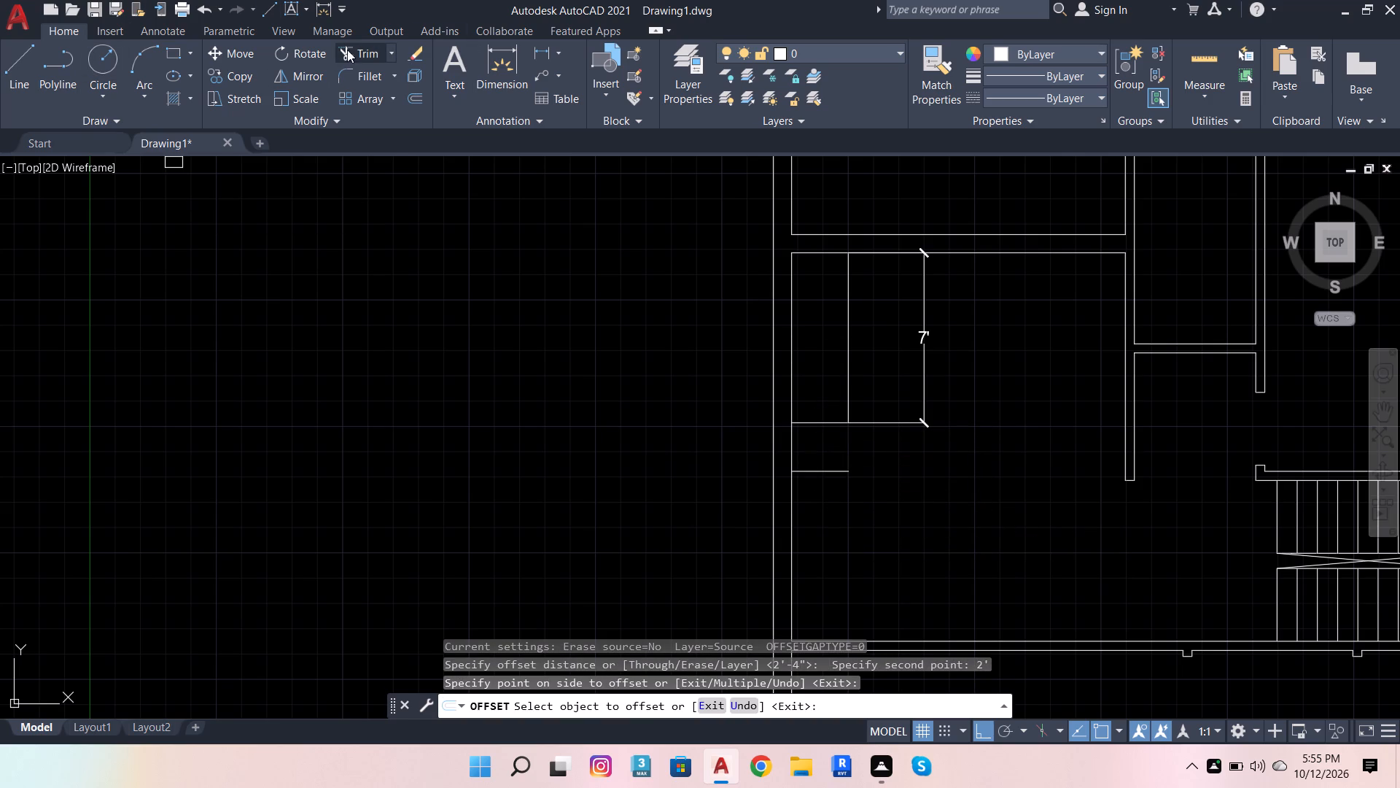
Lengthen the corner rectangle to the offset line by trimming its former south line, extending its east side and removing the 7' dimension.
{"action": "left_click", "coordinate": [362, 45]}
{"action": "left_click", "coordinate": [809, 425]}
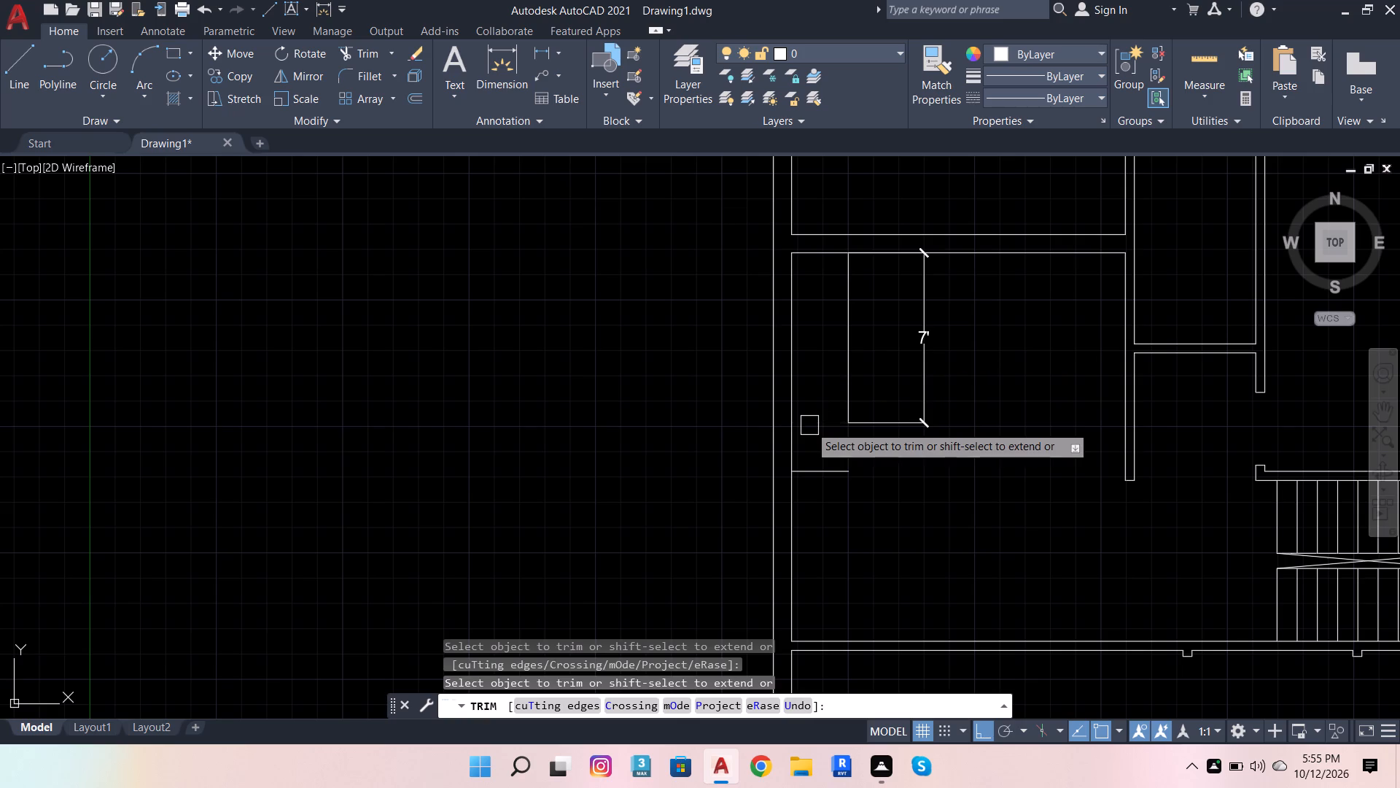
{"action": "left_click", "coordinate": [858, 374], "text": "shift"}
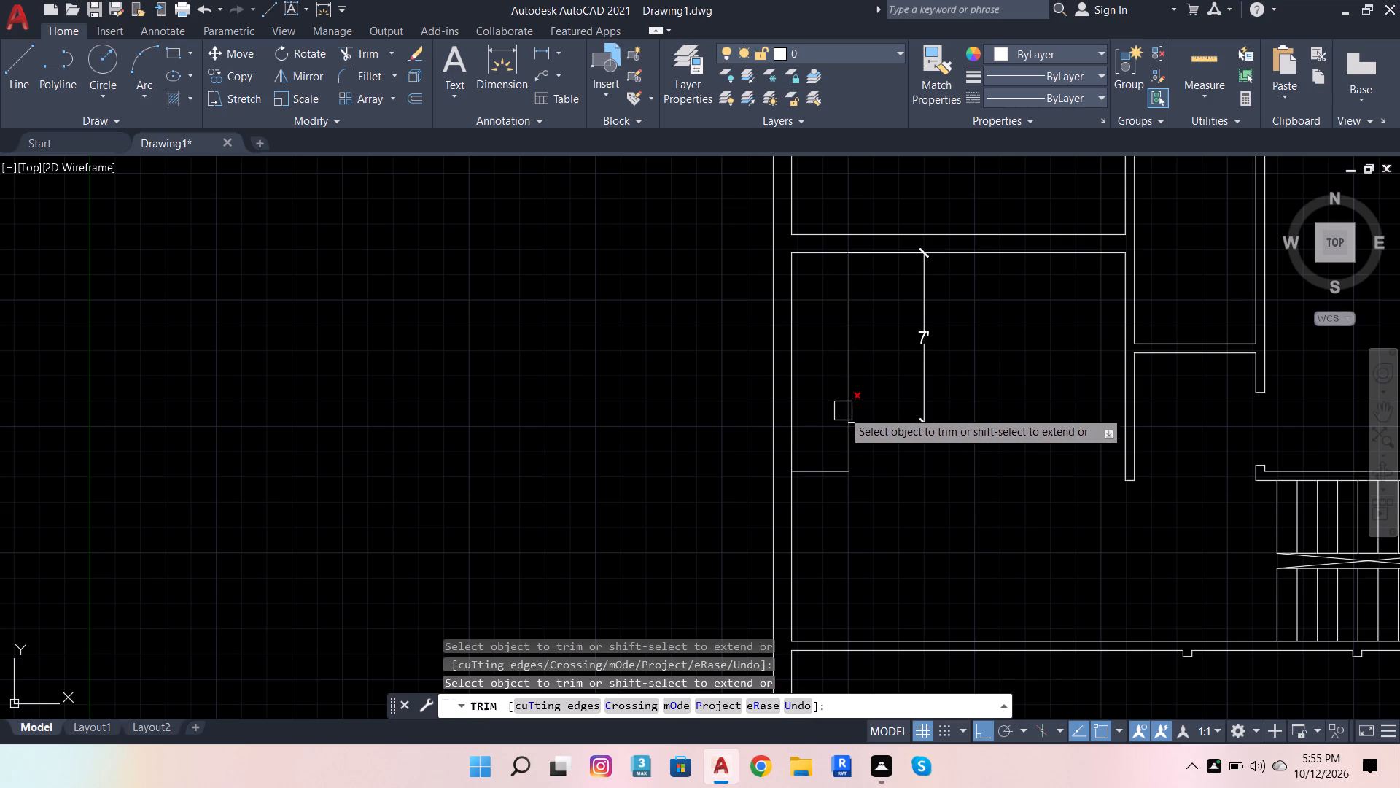
{"action": "left_click", "coordinate": [893, 425]}
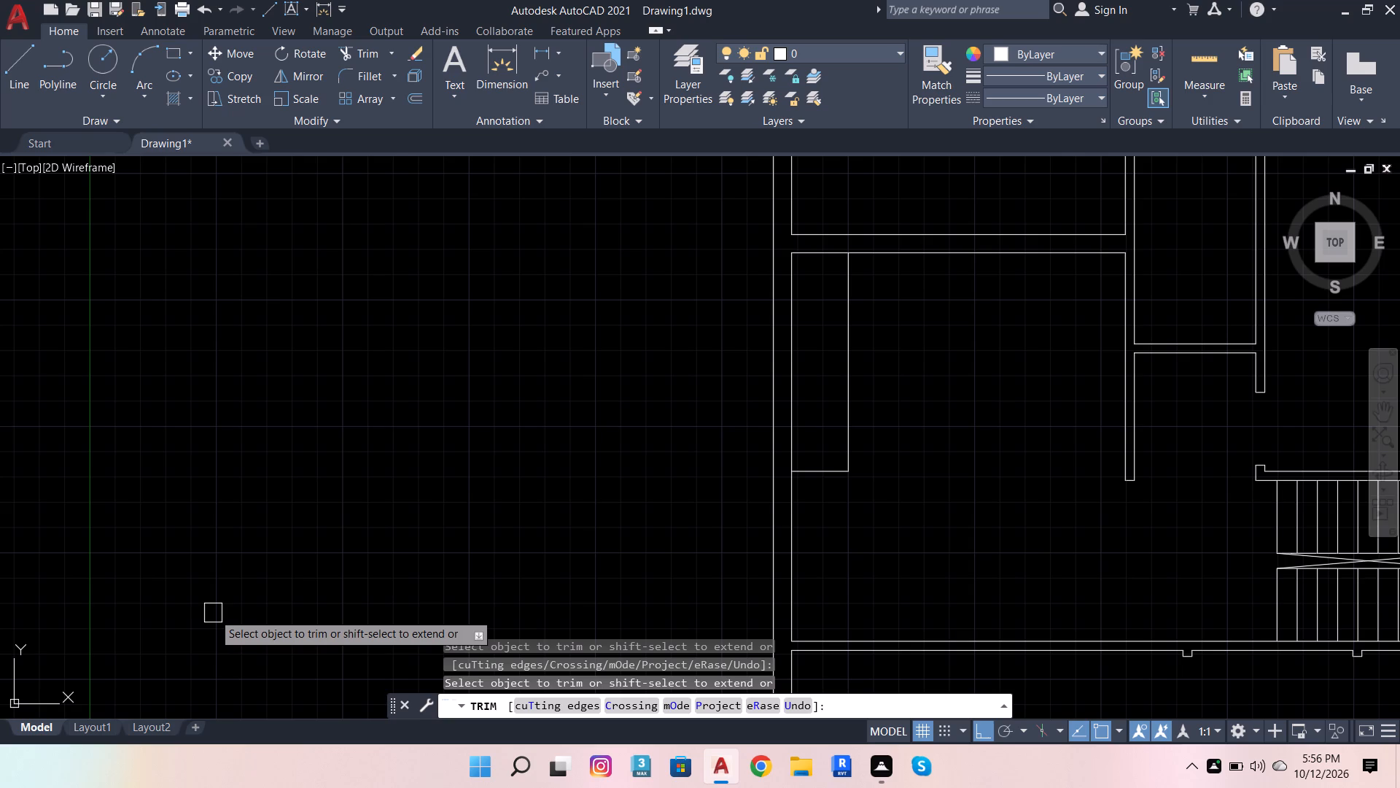
Extend both faces of the small east room's south wall westward to the north-south partition.
{"action": "scroll", "coordinate": [254, 509], "scroll_direction": "down", "scroll_amount": 1}
{"action": "scroll", "coordinate": [510, 364], "scroll_direction": "up", "scroll_amount": 2}
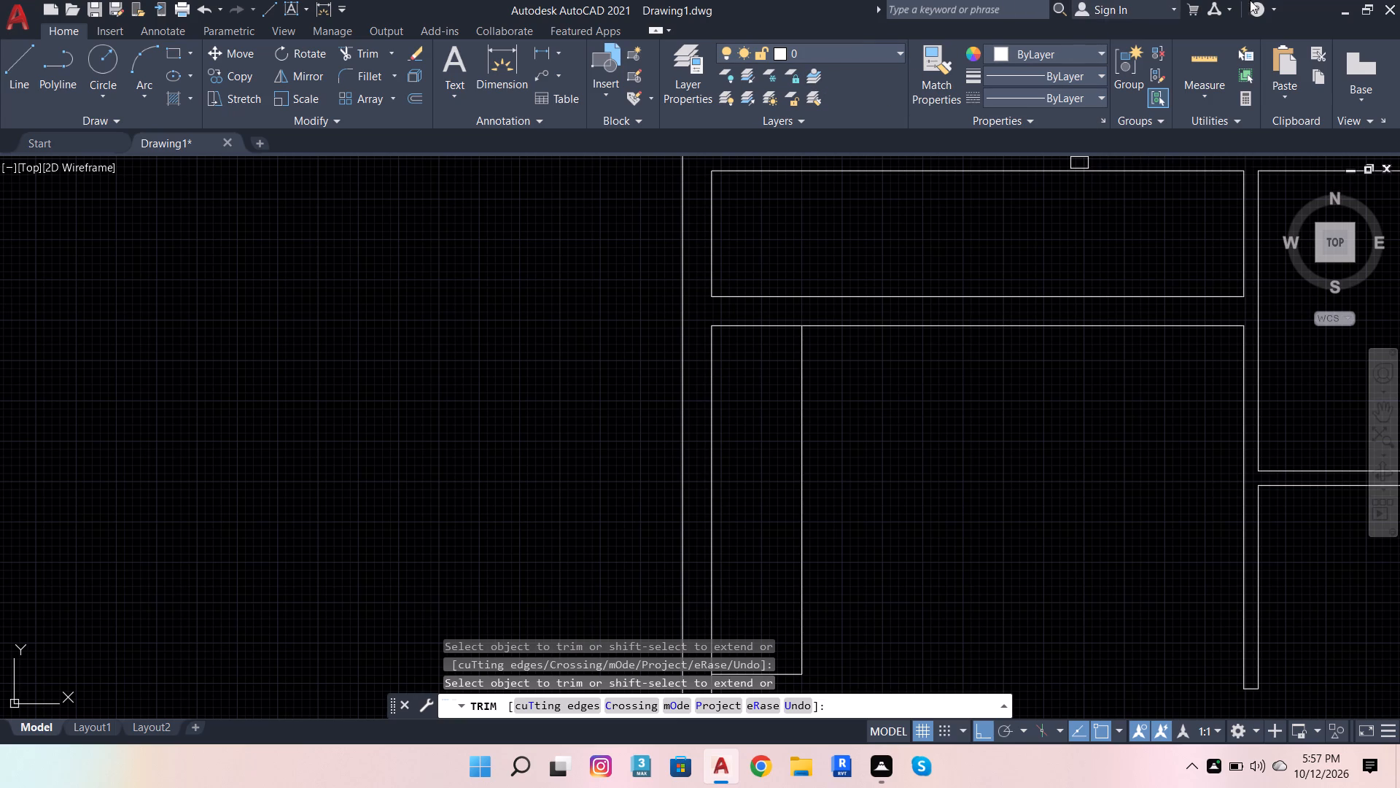
{"action": "scroll", "coordinate": [919, 333], "scroll_direction": "down", "scroll_amount": 2}
{"action": "scroll", "coordinate": [956, 428], "scroll_direction": "down", "scroll_amount": 2}
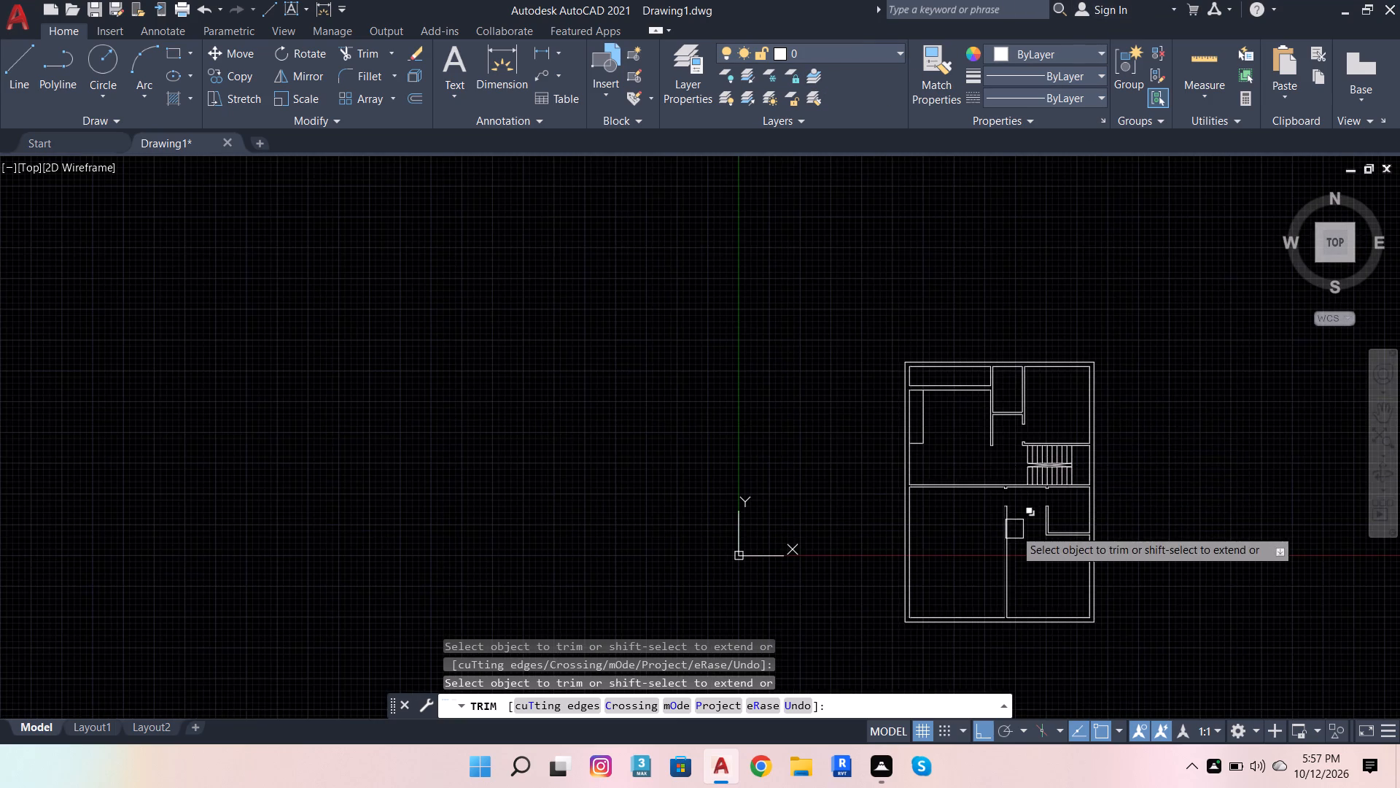
{"action": "scroll", "coordinate": [1014, 529], "scroll_direction": "up", "scroll_amount": 3}
{"action": "scroll", "coordinate": [975, 404], "scroll_direction": "down", "scroll_amount": 2}
{"action": "scroll", "coordinate": [1009, 495], "scroll_direction": "up", "scroll_amount": 3}
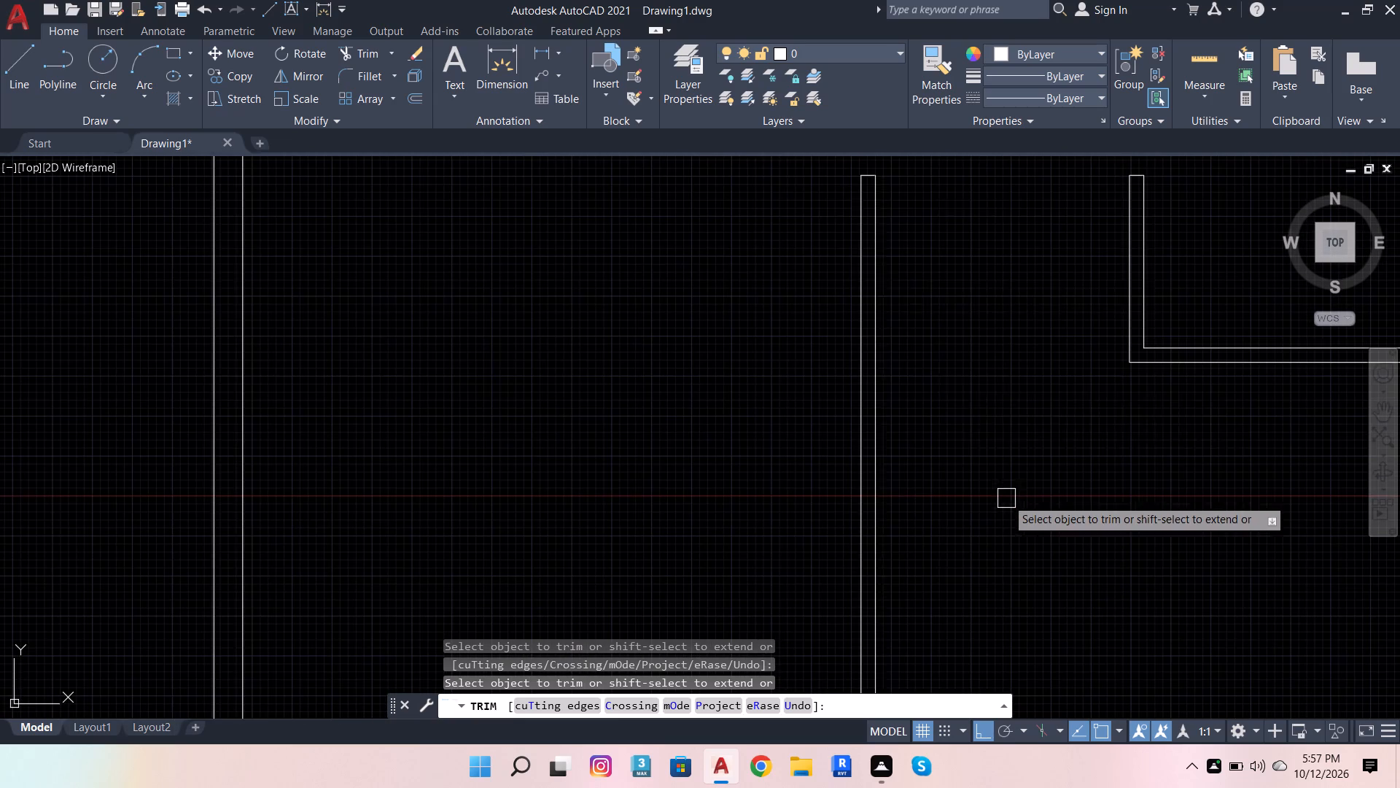
{"action": "left_click", "coordinate": [1197, 347], "text": "shift"}
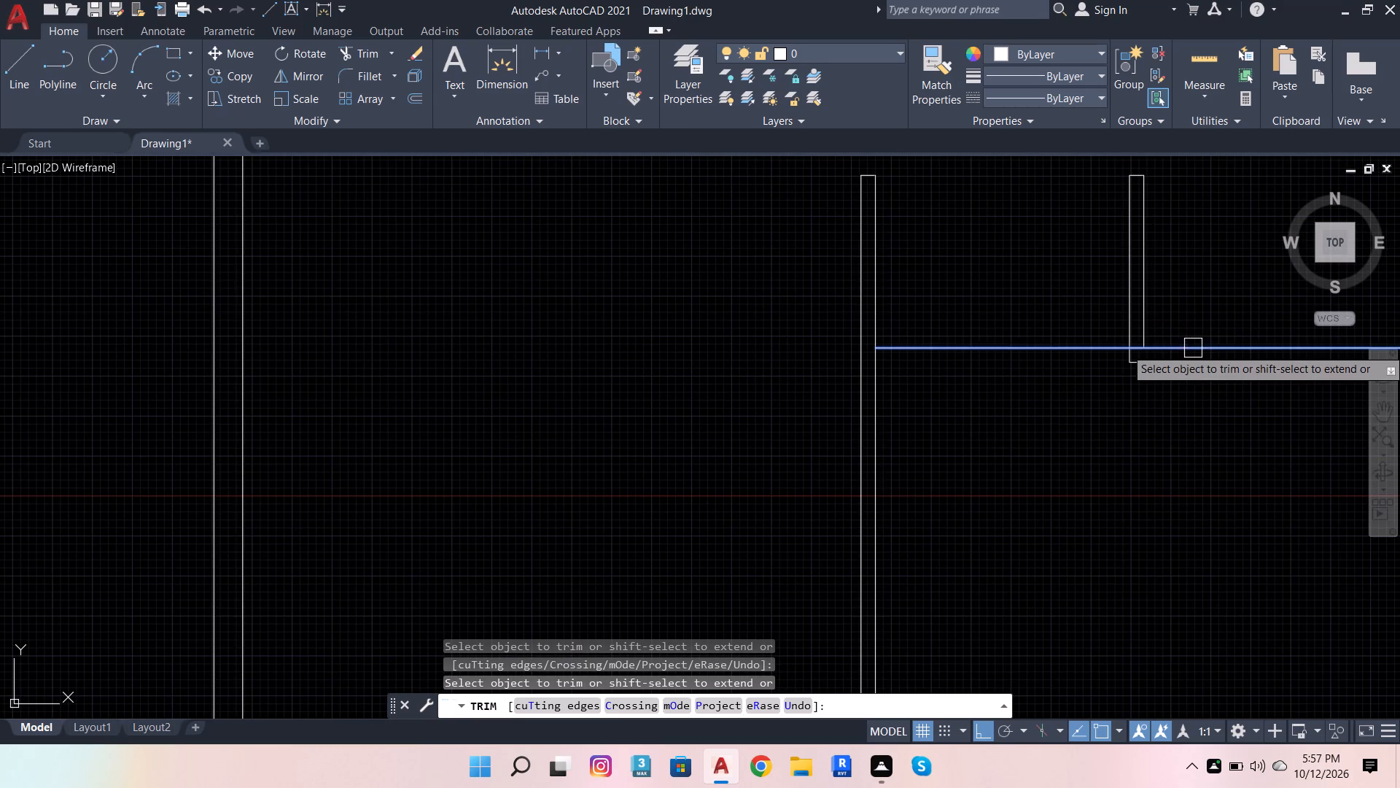
{"action": "left_click", "coordinate": [1187, 348], "text": "shift"}
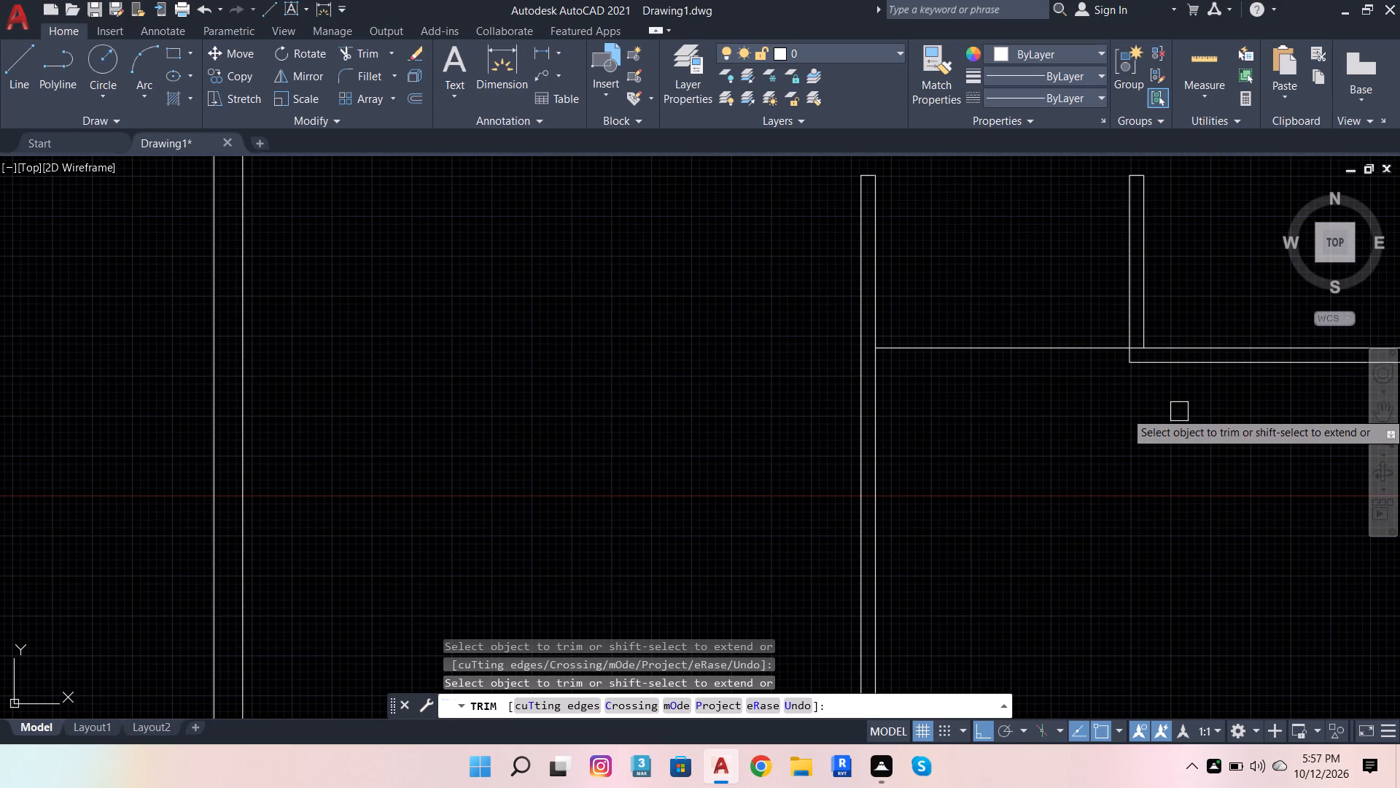
{"action": "left_click", "coordinate": [1157, 366], "text": "shift"}
{"action": "scroll", "coordinate": [1073, 479], "scroll_direction": "down", "scroll_amount": 1, "text": "shift"}
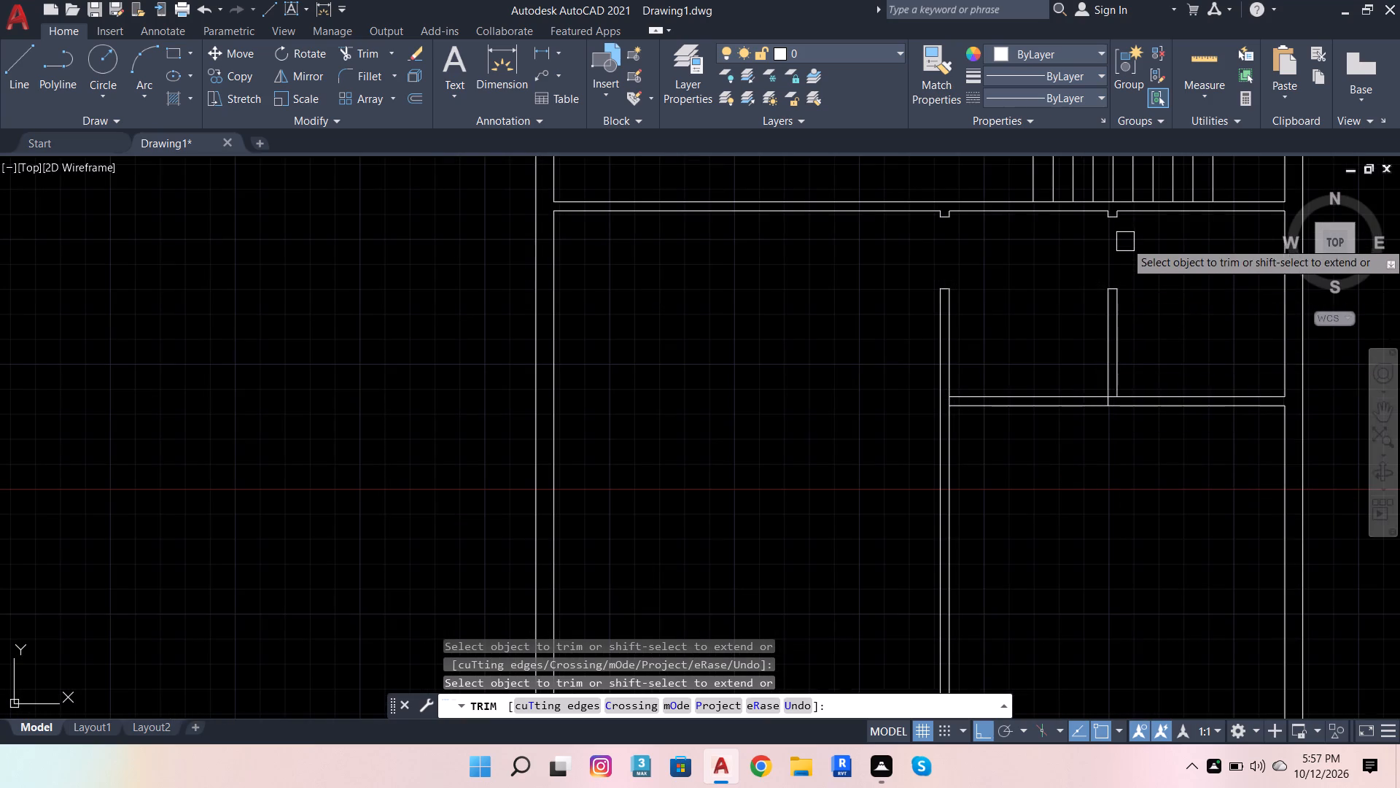
Close the doorway in the small east room's west wall by extending both wall faces north and trimming away the jamb lines.
{"action": "scroll", "coordinate": [1125, 236], "scroll_direction": "up", "scroll_amount": 1}
{"action": "scroll", "coordinate": [1121, 205], "scroll_direction": "up", "scroll_amount": 3, "text": "shift"}
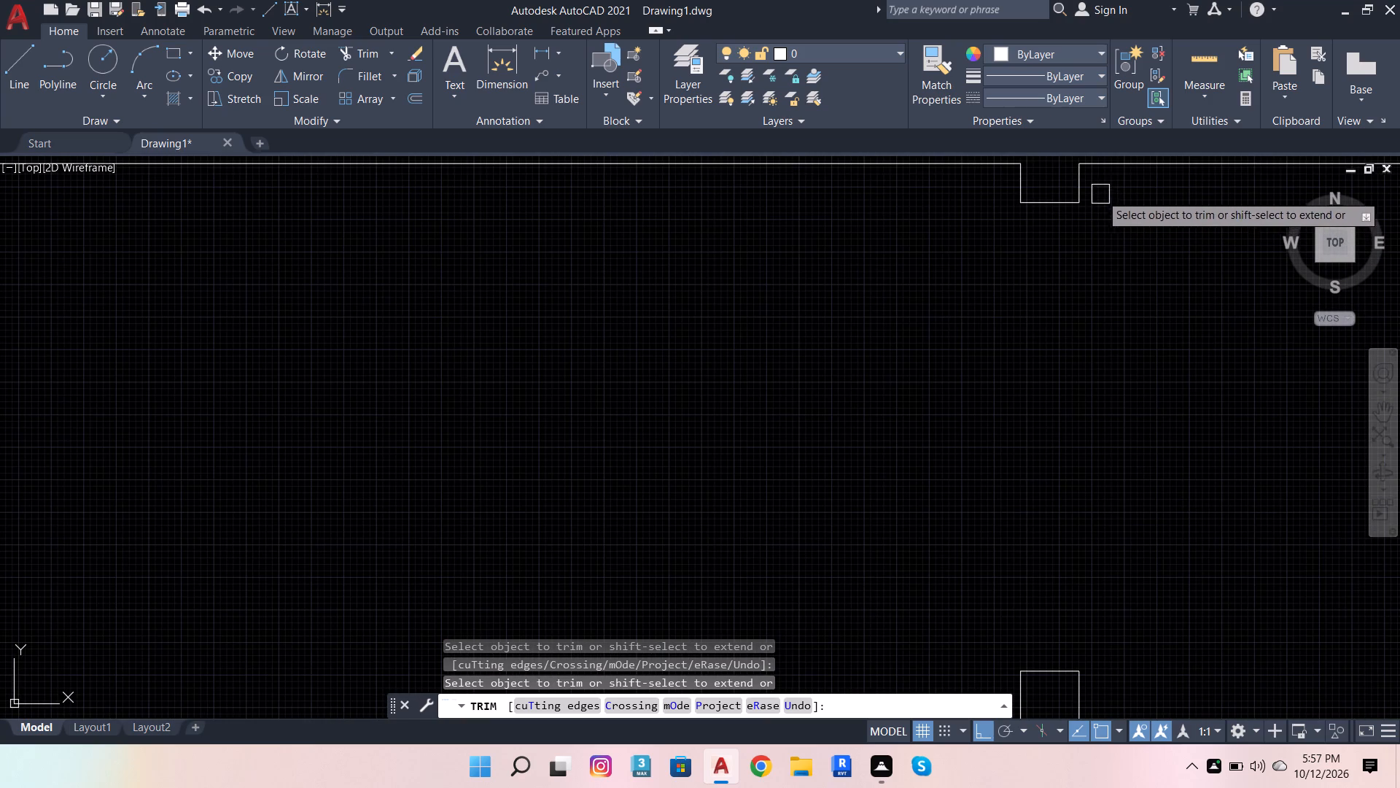
{"action": "left_click", "coordinate": [1077, 186], "text": "shift"}
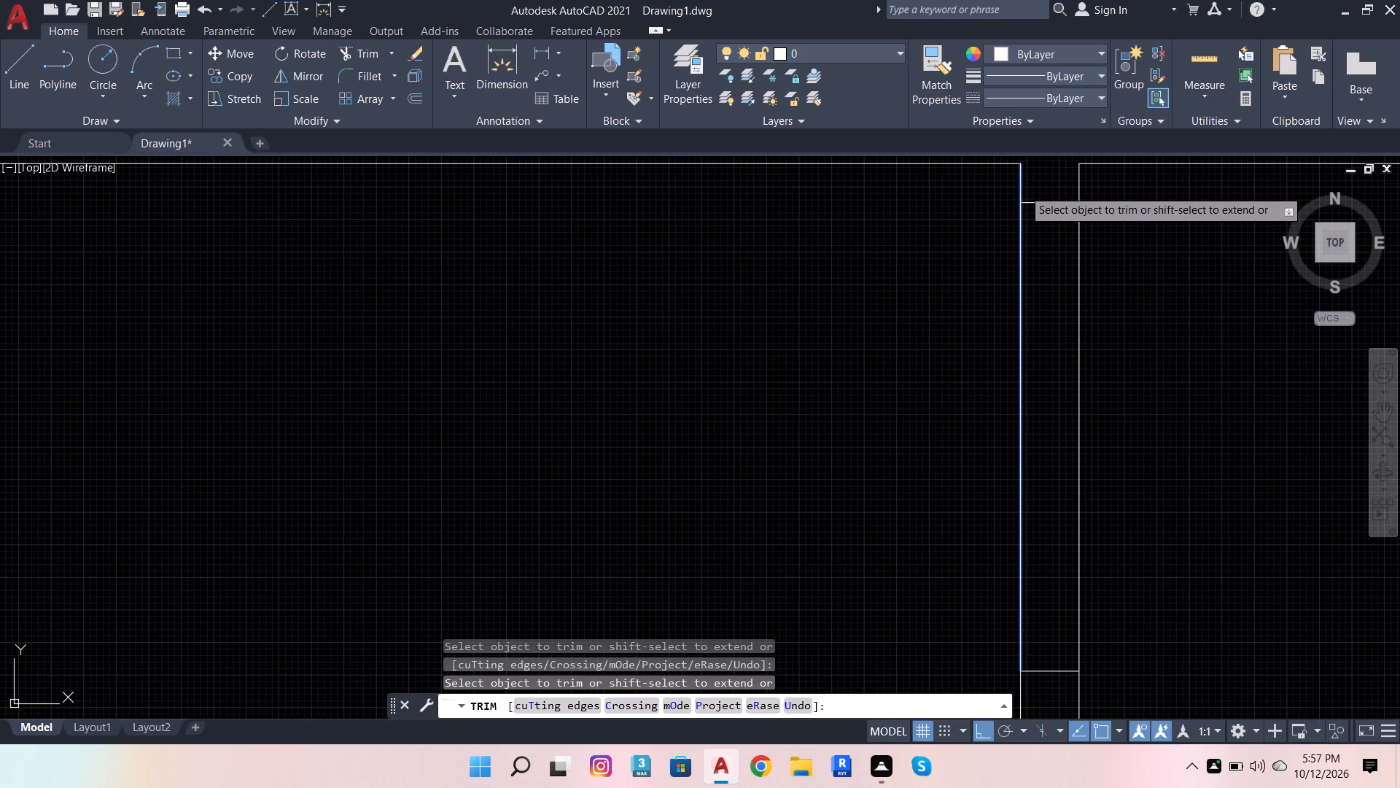
{"action": "left_click", "coordinate": [1023, 189], "text": "shift"}
{"action": "left_click", "coordinate": [1047, 182]}
{"action": "scroll", "coordinate": [1027, 318], "scroll_direction": "down", "scroll_amount": 3}
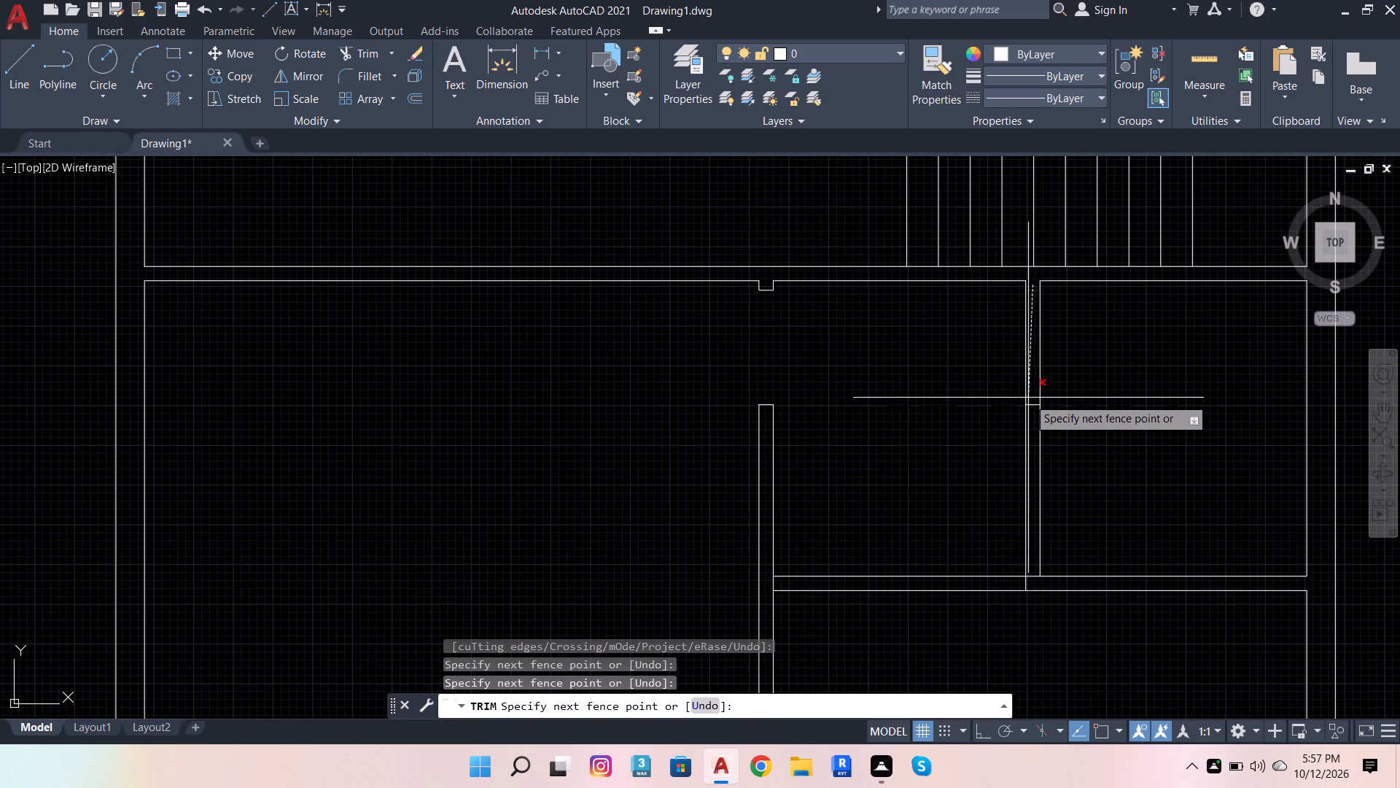
{"action": "scroll", "coordinate": [1041, 438], "scroll_direction": "up", "scroll_amount": 1}
{"action": "left_click", "coordinate": [1027, 434]}
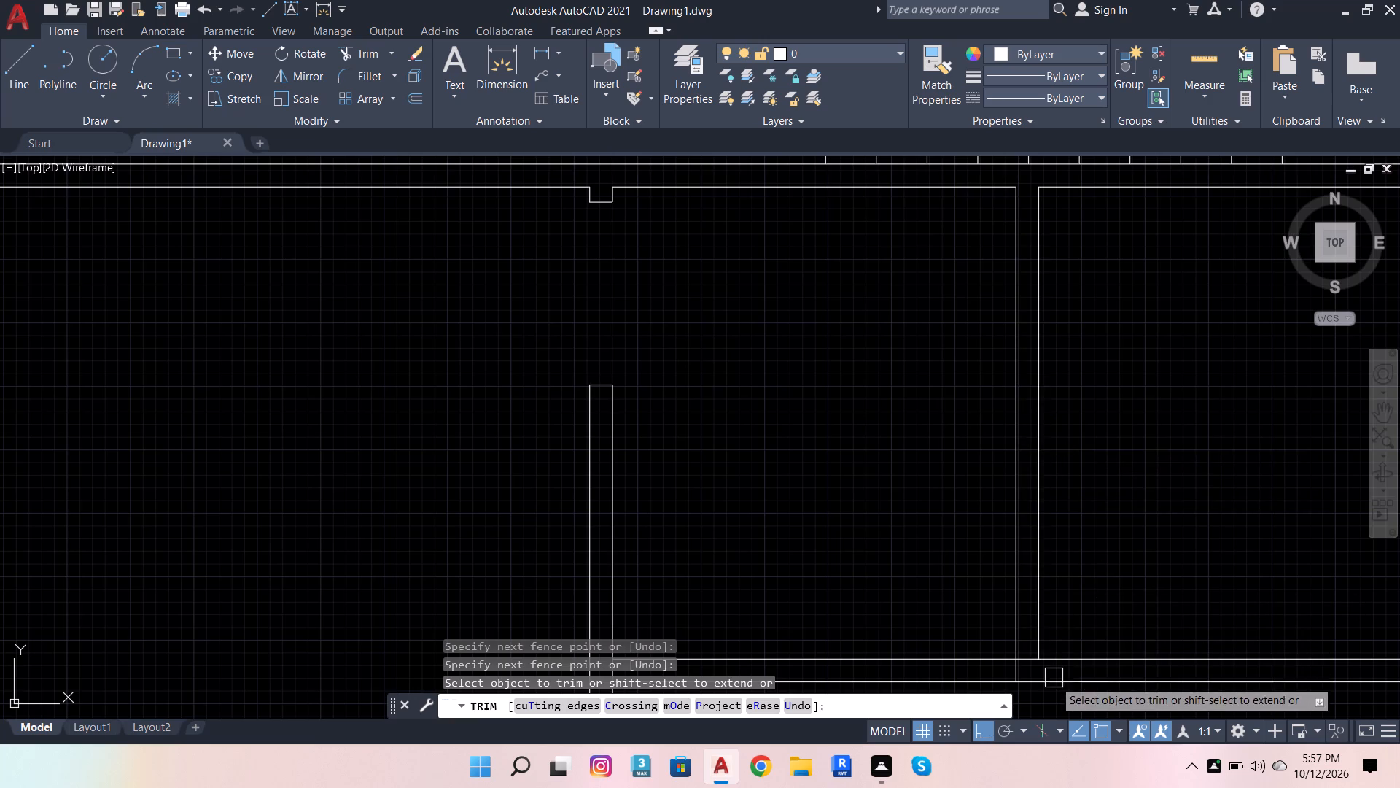
Trim the overlapping wall faces where the extended south wall meets the small east room's west wall and the north-south partition.
{"action": "scroll", "coordinate": [1054, 679], "scroll_direction": "up", "scroll_amount": 4}
{"action": "left_click_drag", "start_coordinate": [879, 519], "coordinate": [735, 625]}
{"action": "scroll", "coordinate": [990, 516], "scroll_direction": "down", "scroll_amount": 7}
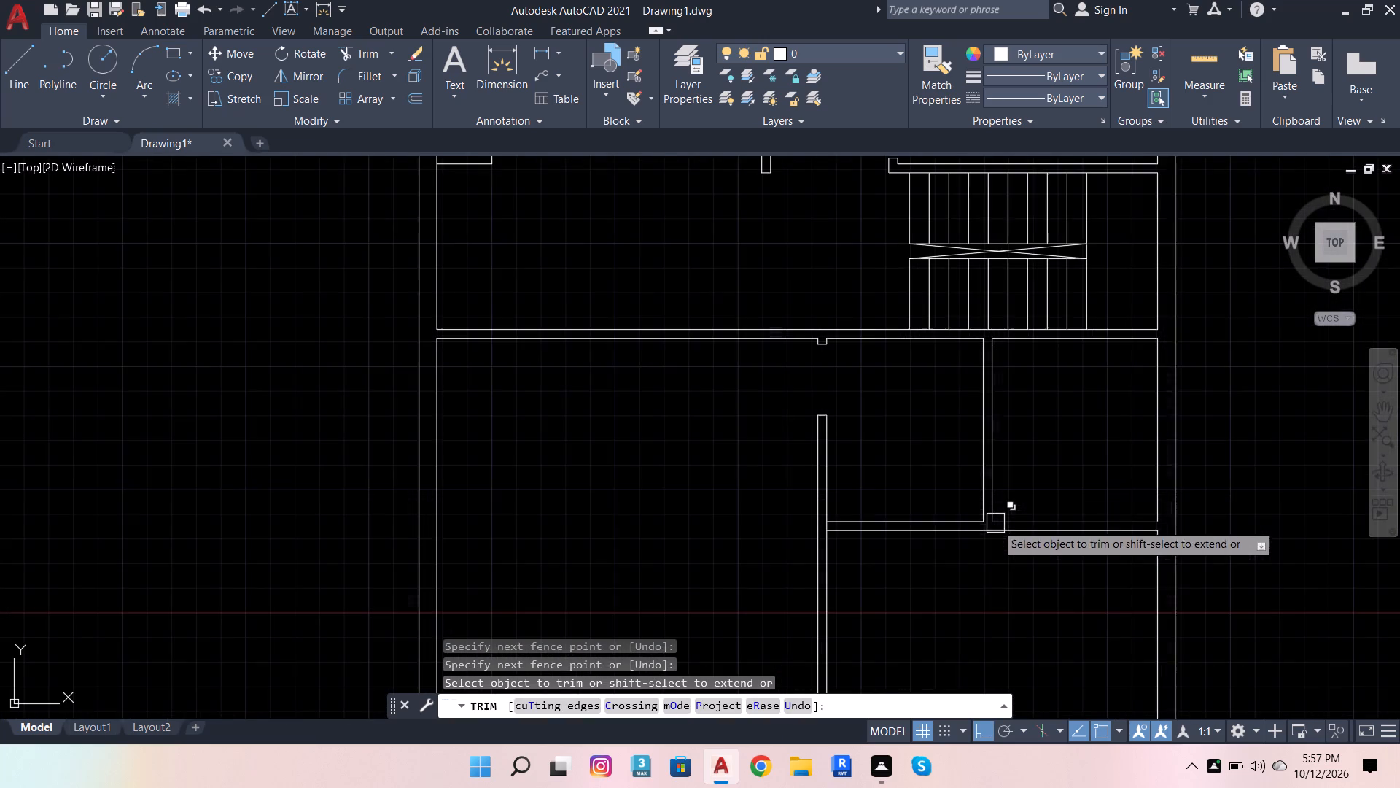
{"action": "scroll", "coordinate": [813, 536], "scroll_direction": "up", "scroll_amount": 5}
{"action": "left_click_drag", "start_coordinate": [999, 443], "coordinate": [972, 448]}
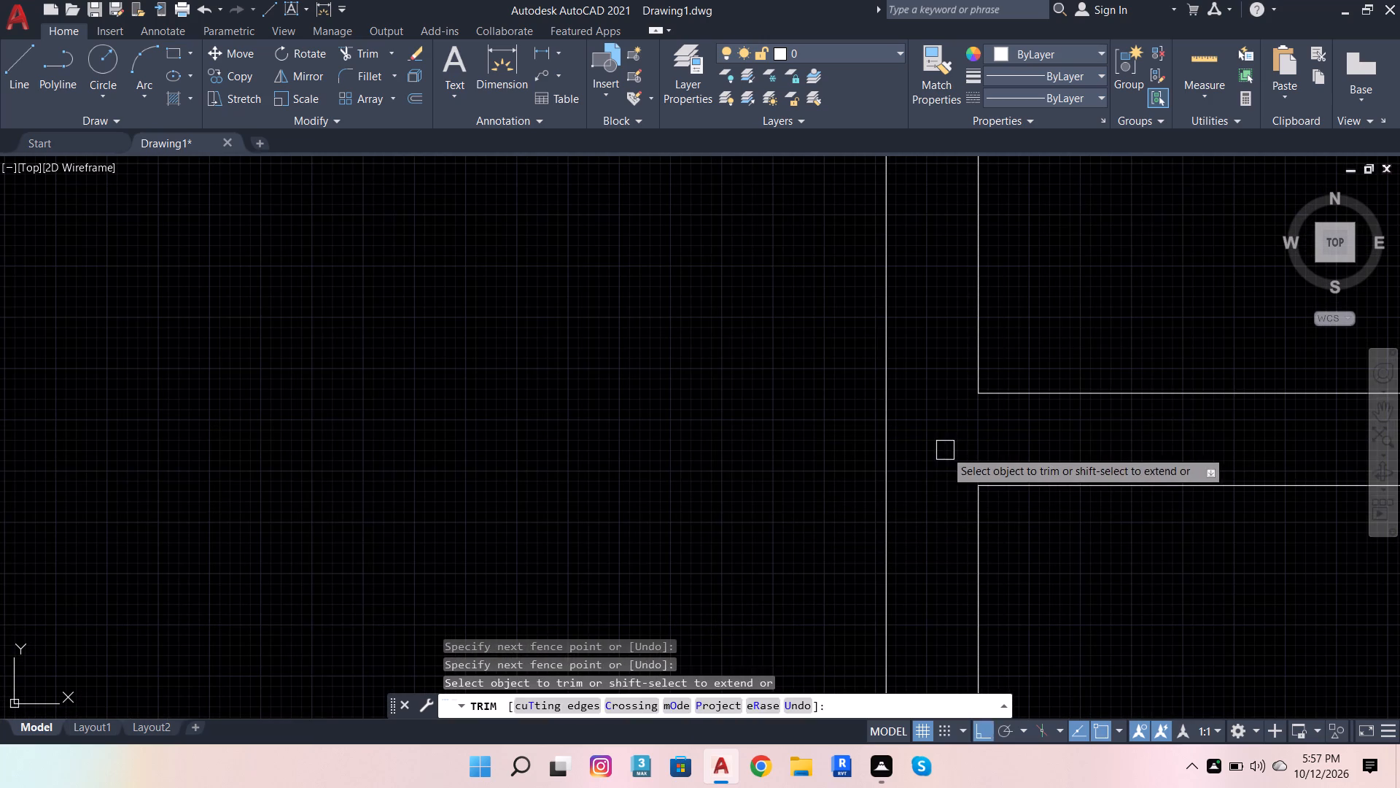
{"action": "left_click", "coordinate": [945, 450]}
{"action": "scroll", "coordinate": [919, 481], "scroll_direction": "down", "scroll_amount": 2}
{"action": "left_click", "coordinate": [919, 490]}
{"action": "scroll", "coordinate": [893, 552], "scroll_direction": "down", "scroll_amount": 3}
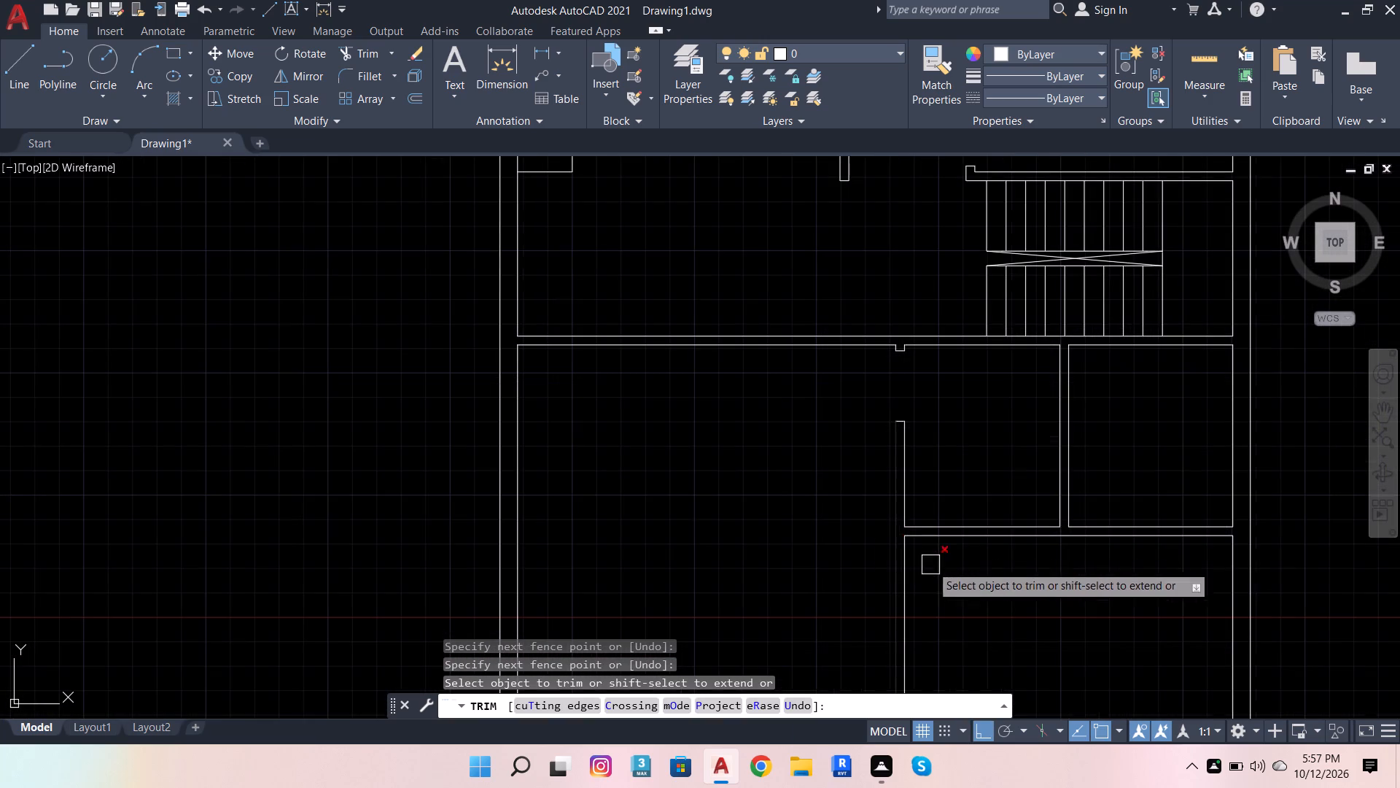
{"action": "key", "text": "Escape"}
{"action": "key", "text": "Escape"}
{"action": "key", "text": "Escape"}
{"action": "key", "text": "Escape"}
{"action": "key", "text": "Escape"}
{"action": "key", "text": "Escape"}
Offset the small east room's south wall line 4" north and the southeast room's west wall line 4" east.
{"action": "left_click", "coordinate": [1093, 522]}
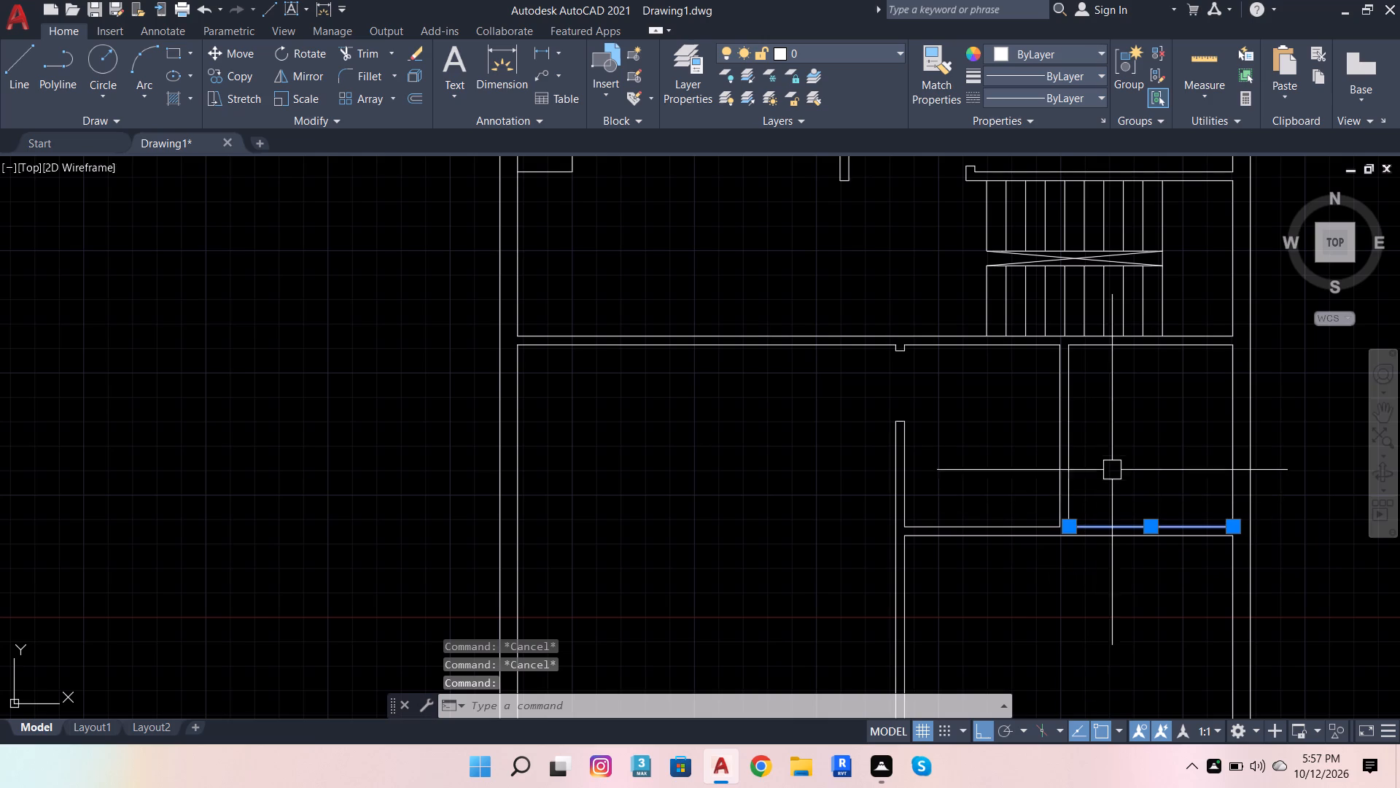
{"action": "key", "text": "o"}
{"action": "key", "text": "Return"}
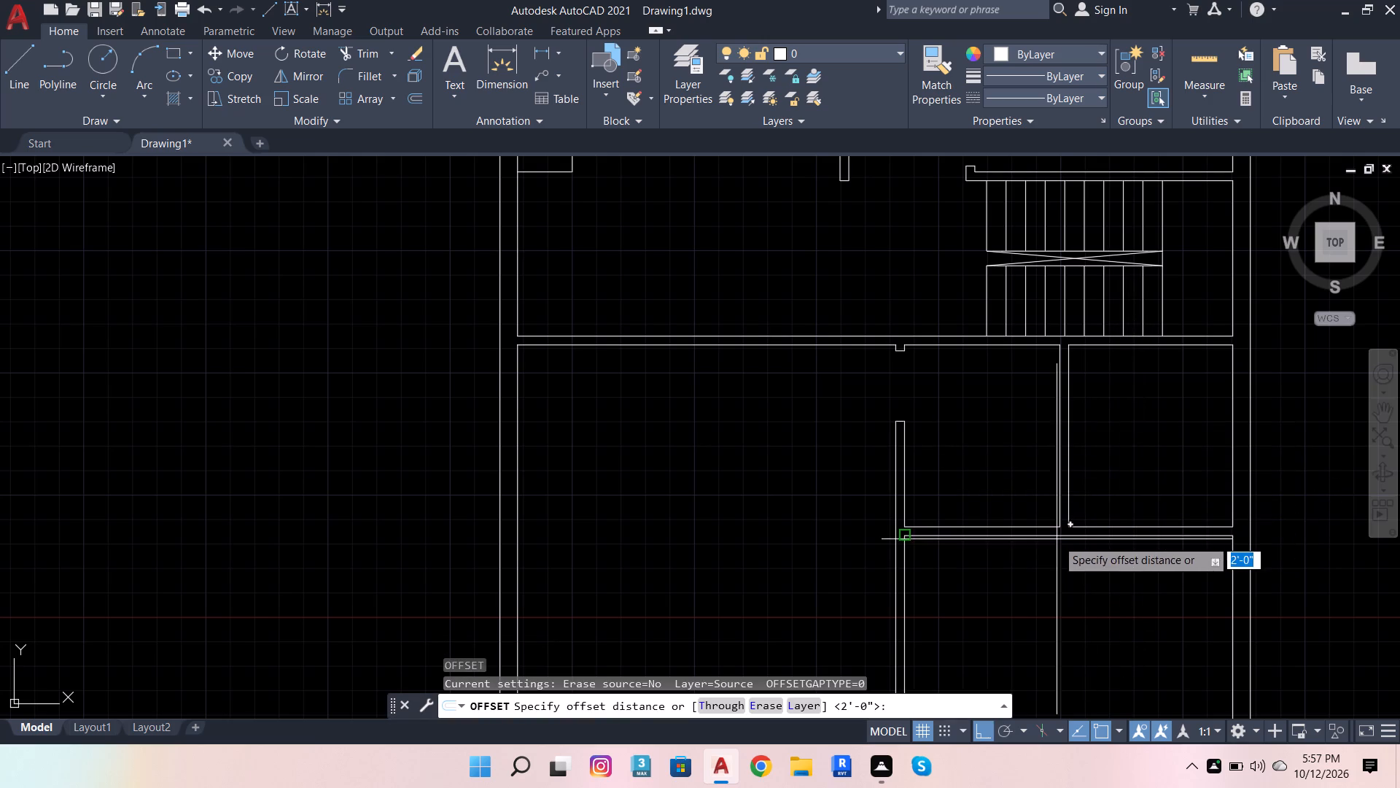
{"action": "left_click", "coordinate": [1076, 519]}
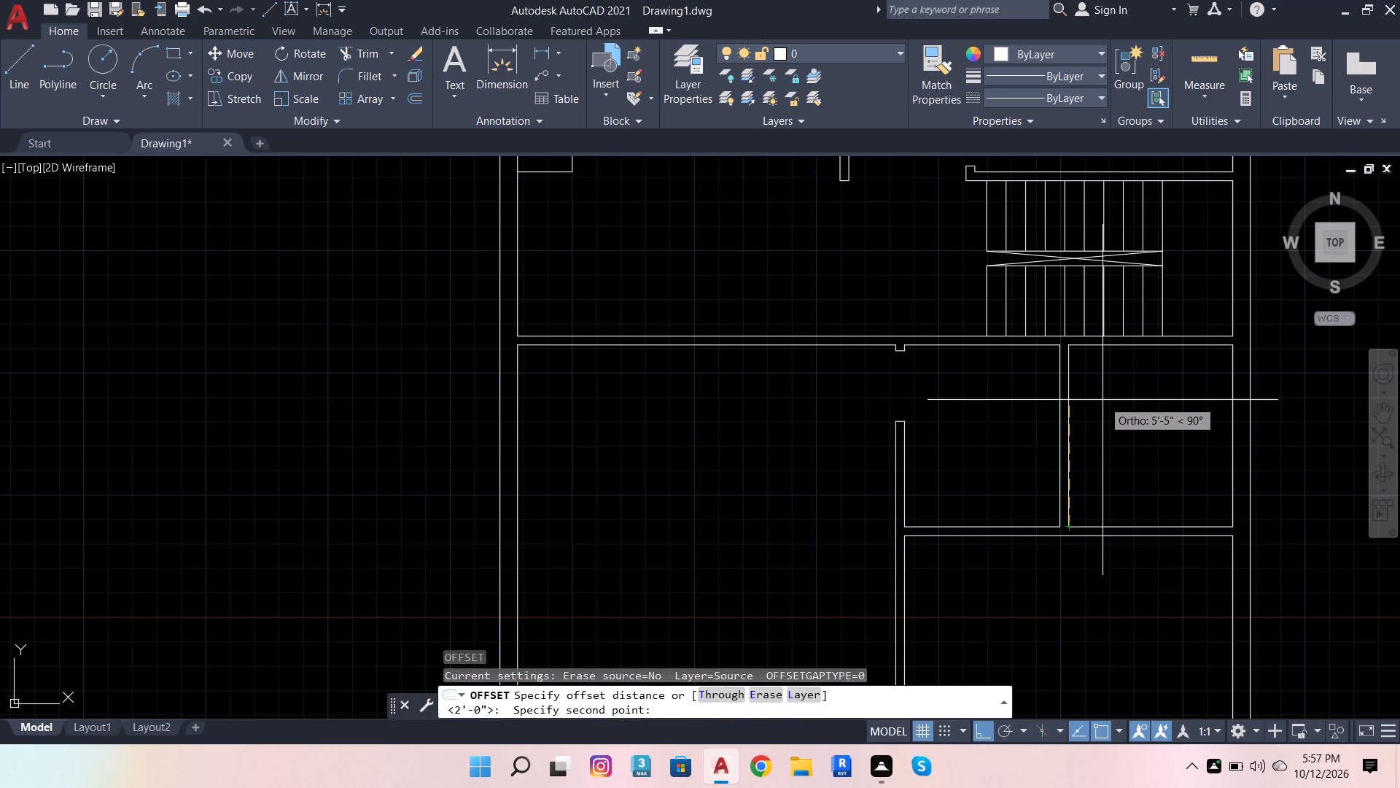
{"action": "key", "text": "4"}
{"action": "key", "text": "Return"}
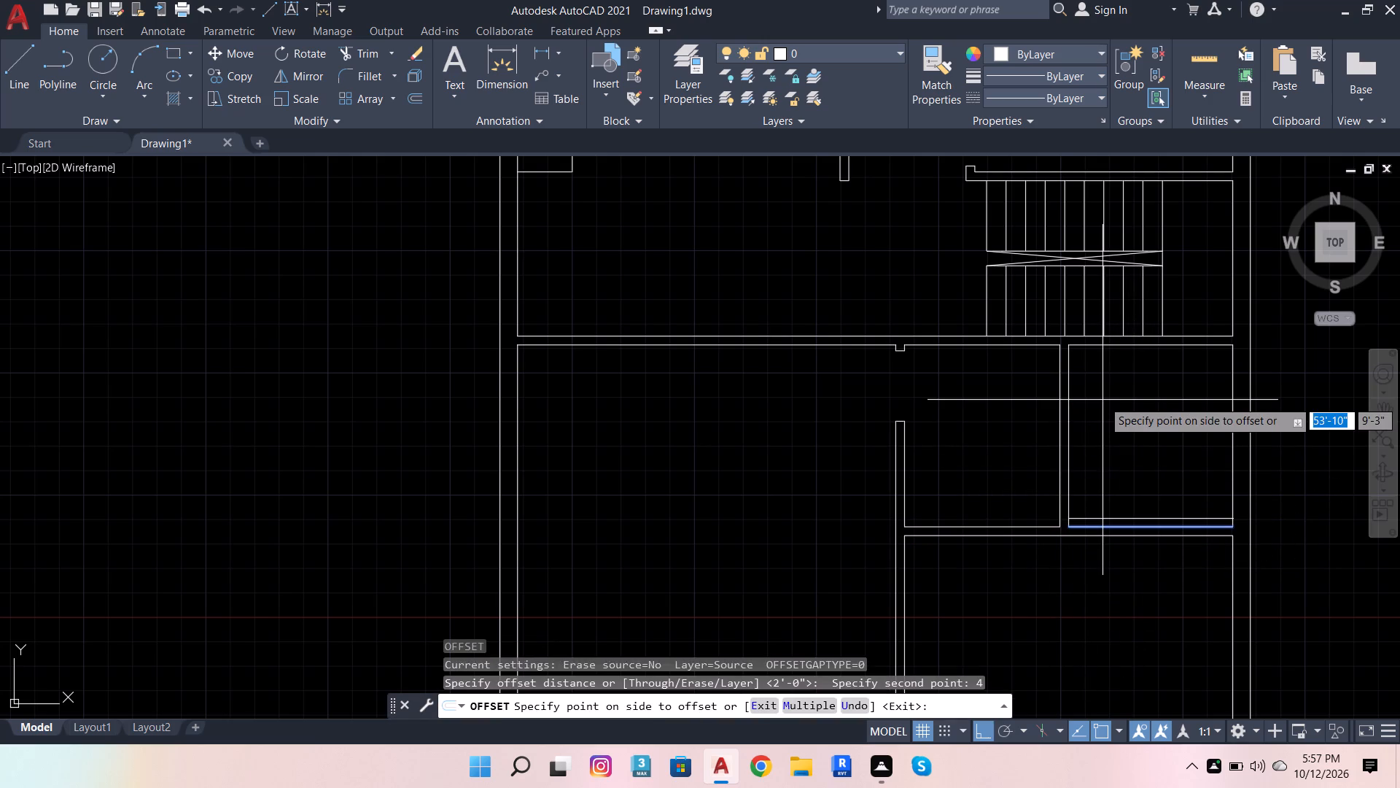
{"action": "left_click", "coordinate": [1102, 400]}
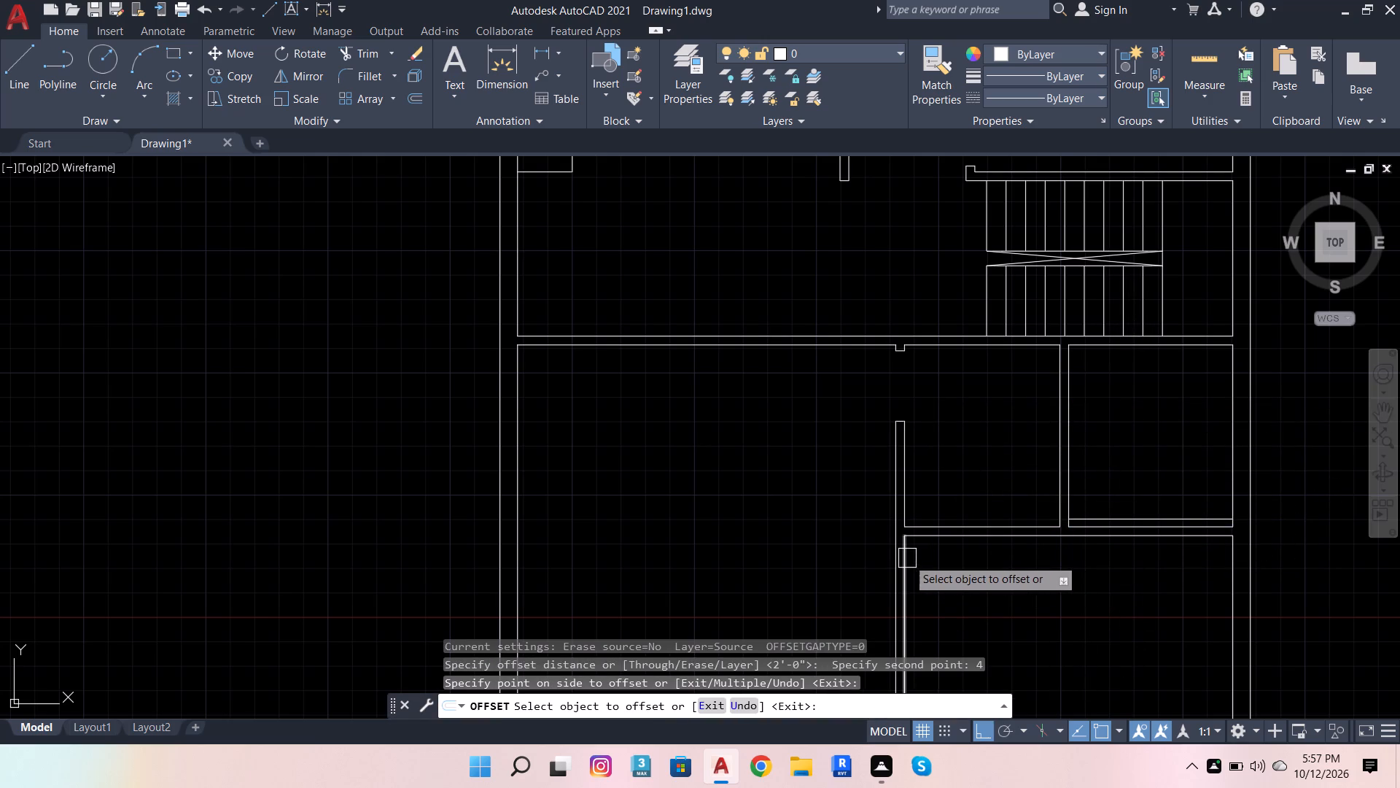
{"action": "left_click", "coordinate": [907, 558]}
{"action": "left_click", "coordinate": [1049, 557]}
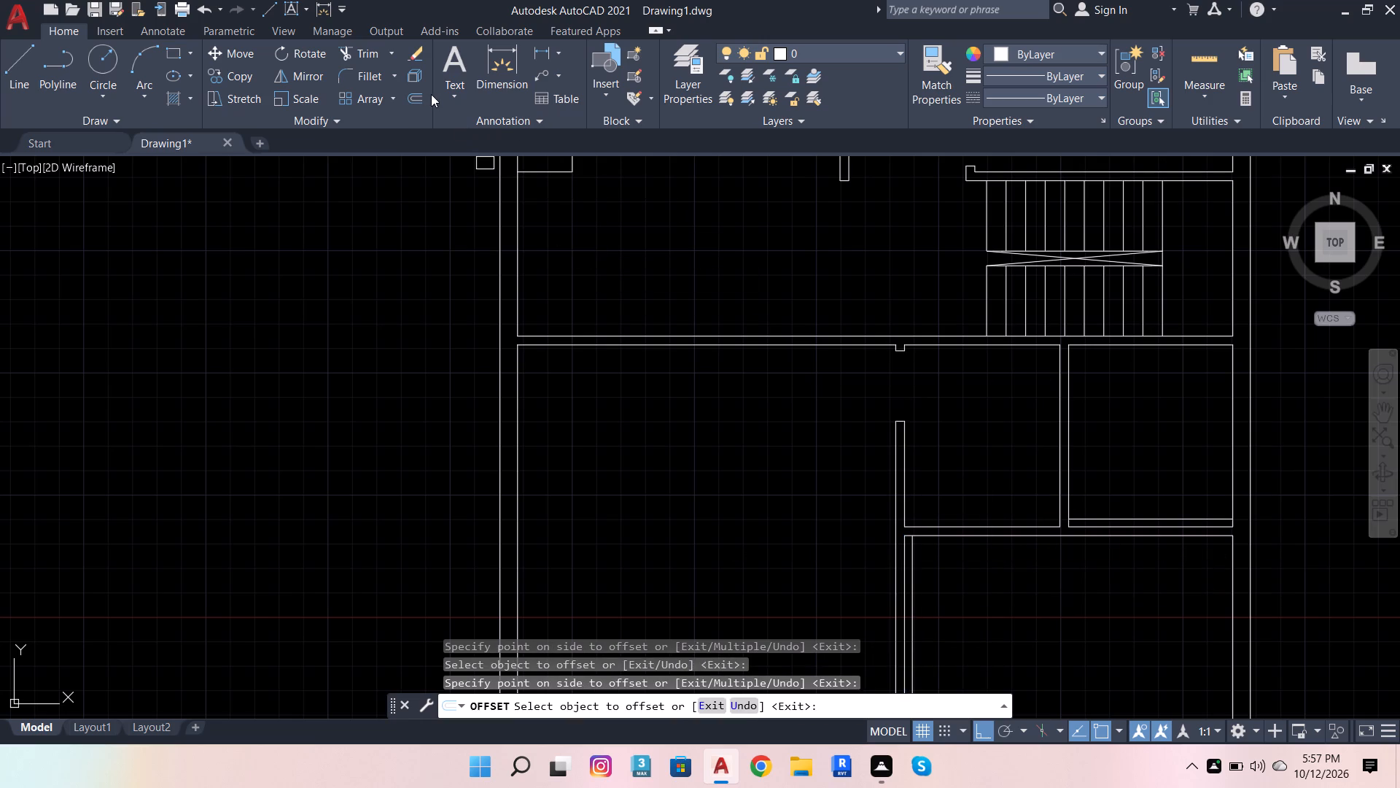
Offset the southeast room's jamb line 3' east and the small east room's jamb line 3' north.
{"action": "left_click", "coordinate": [431, 94]}
{"action": "left_click", "coordinate": [418, 94]}
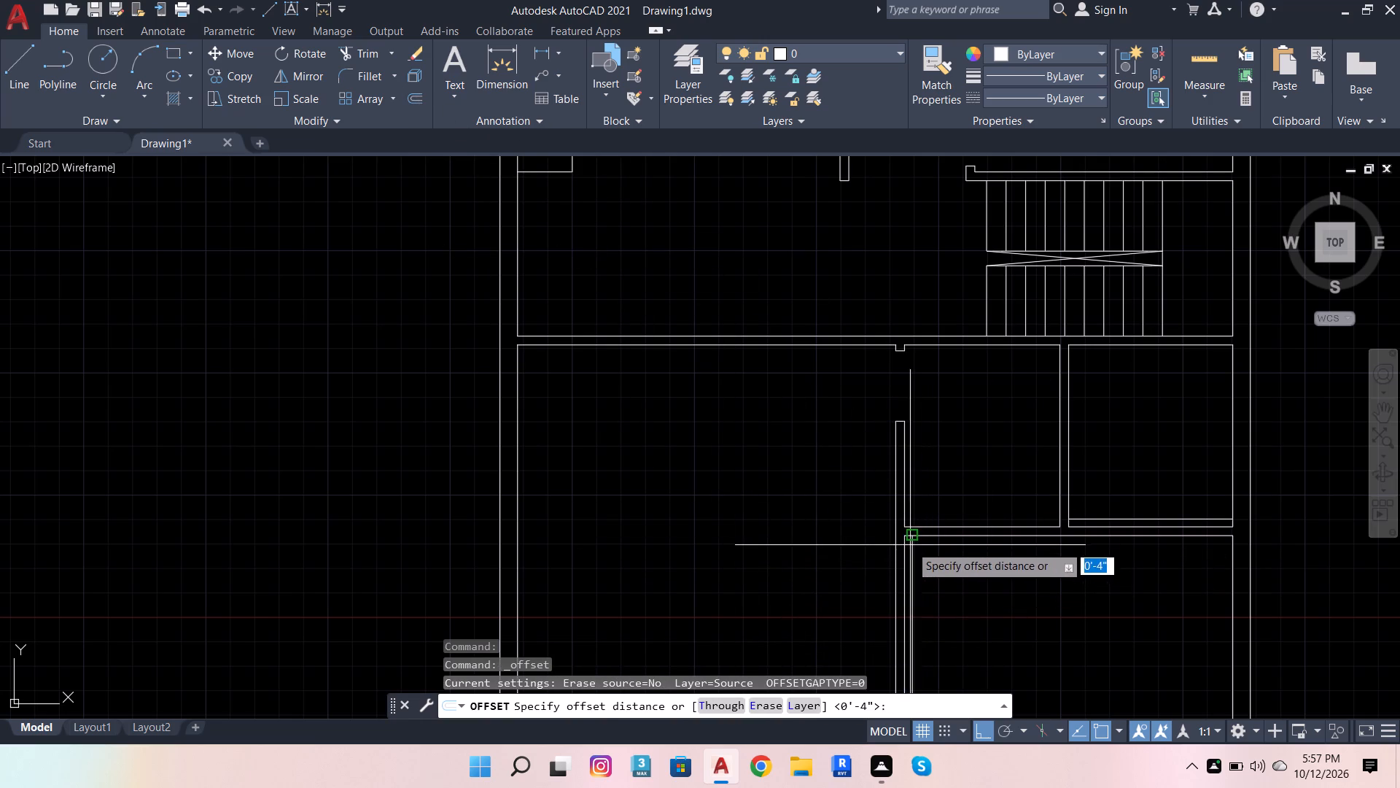
{"action": "left_click", "coordinate": [909, 544]}
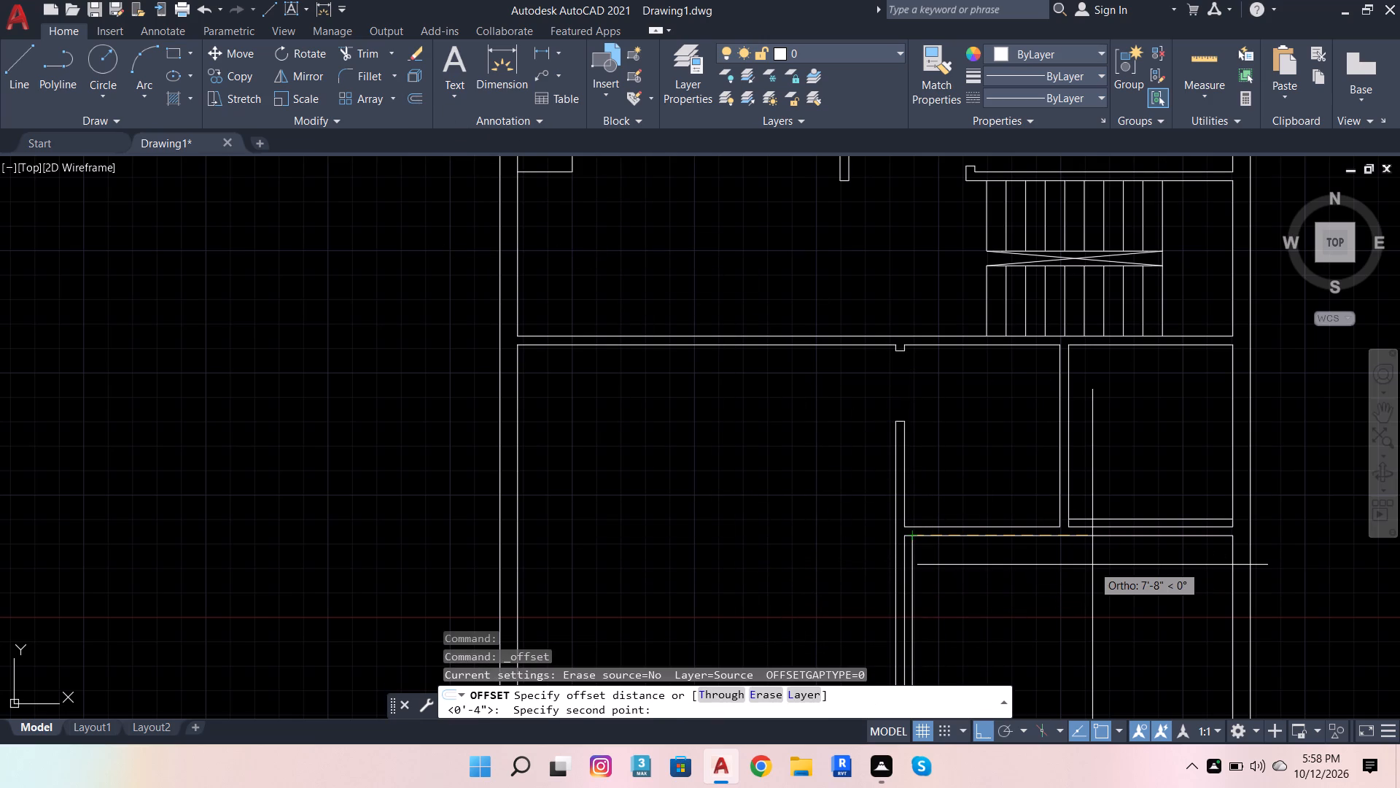
{"action": "type", "text": "3'"}
{"action": "key", "text": "Return"}
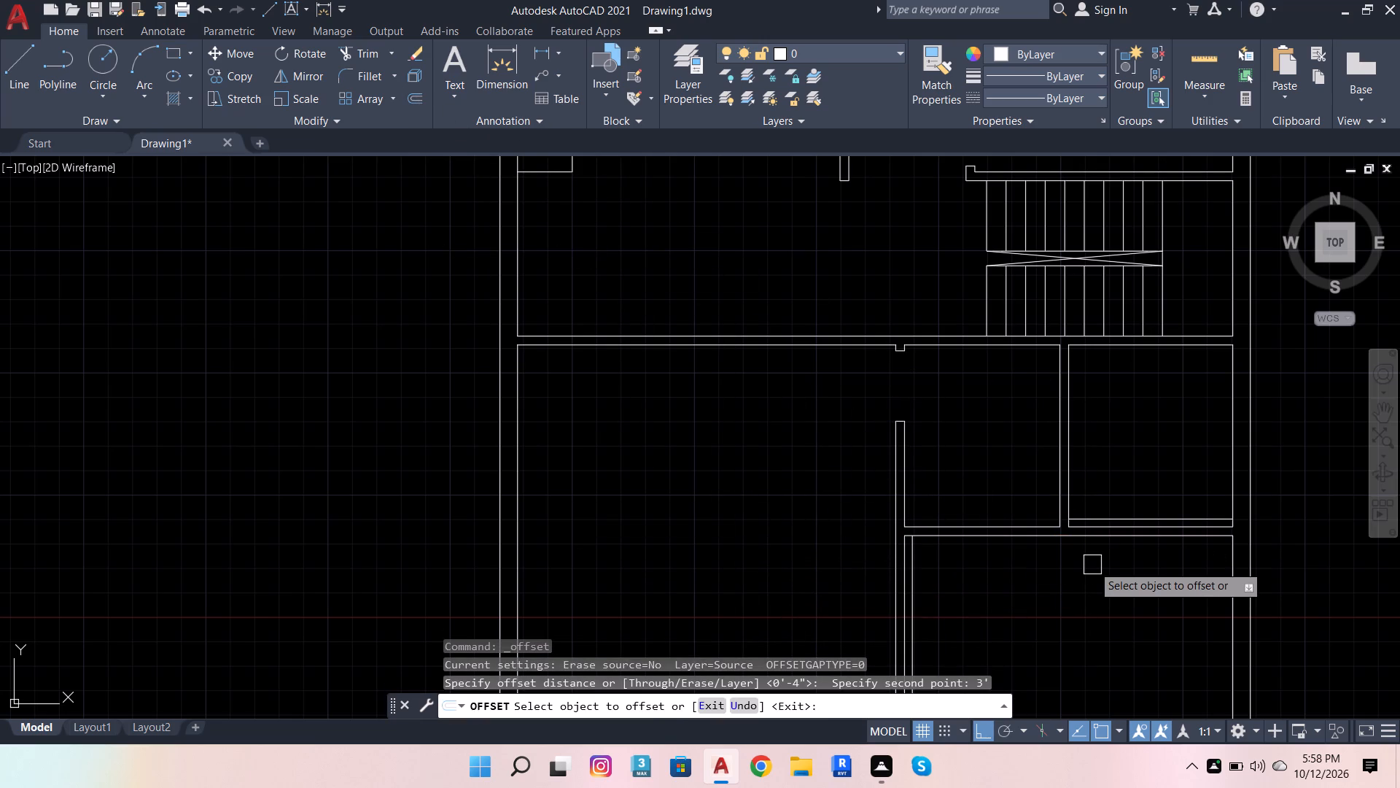
{"action": "left_click", "coordinate": [919, 565]}
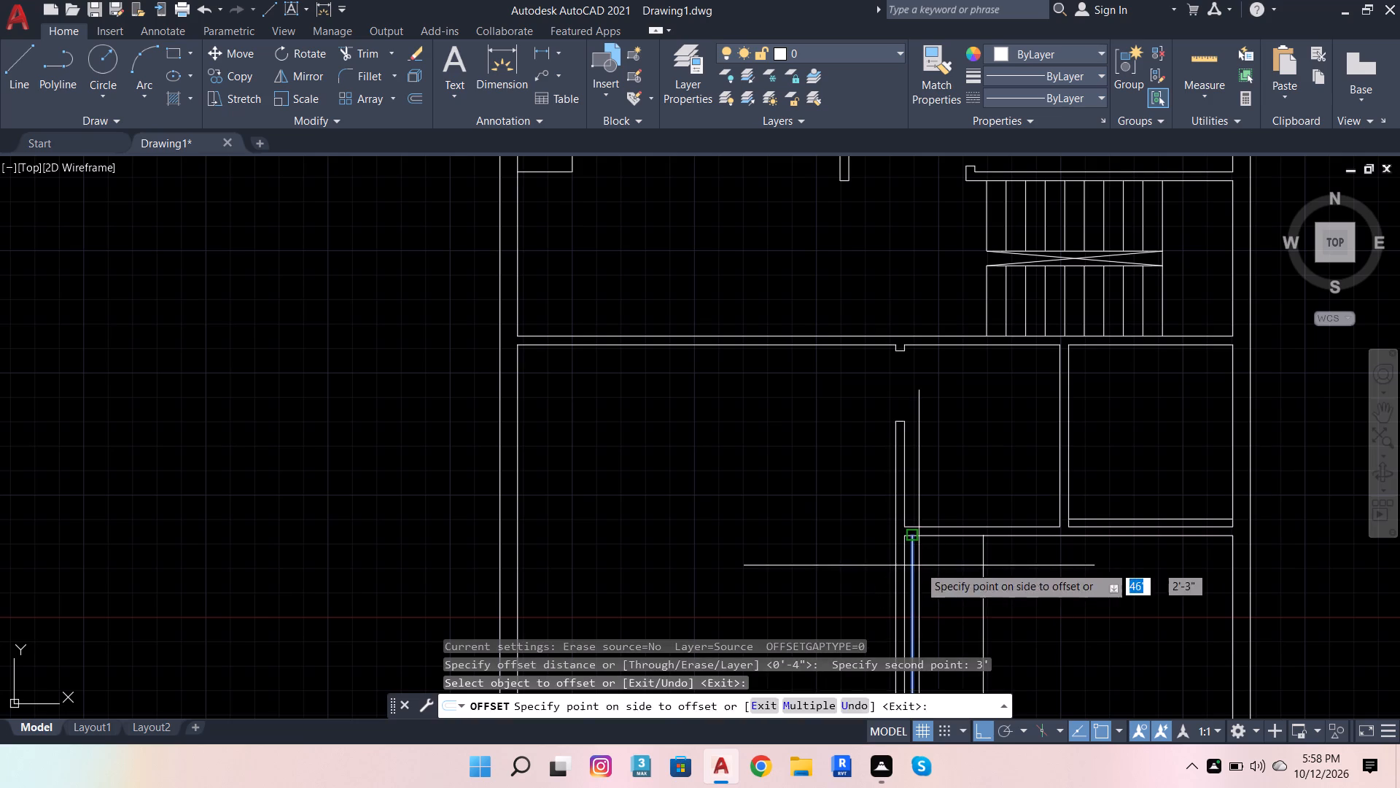
{"action": "left_click", "coordinate": [968, 584]}
{"action": "left_click", "coordinate": [1156, 513]}
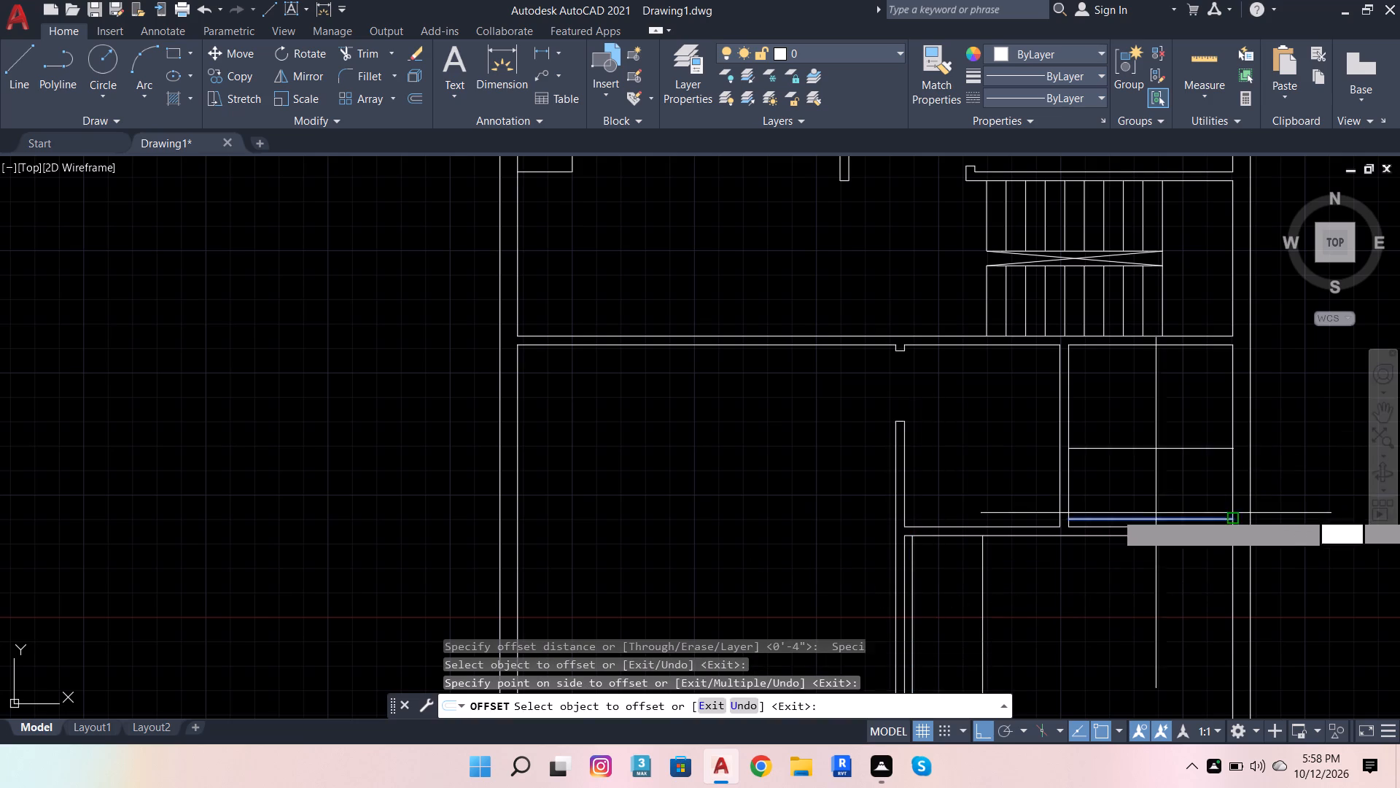
{"action": "left_click", "coordinate": [1157, 471]}
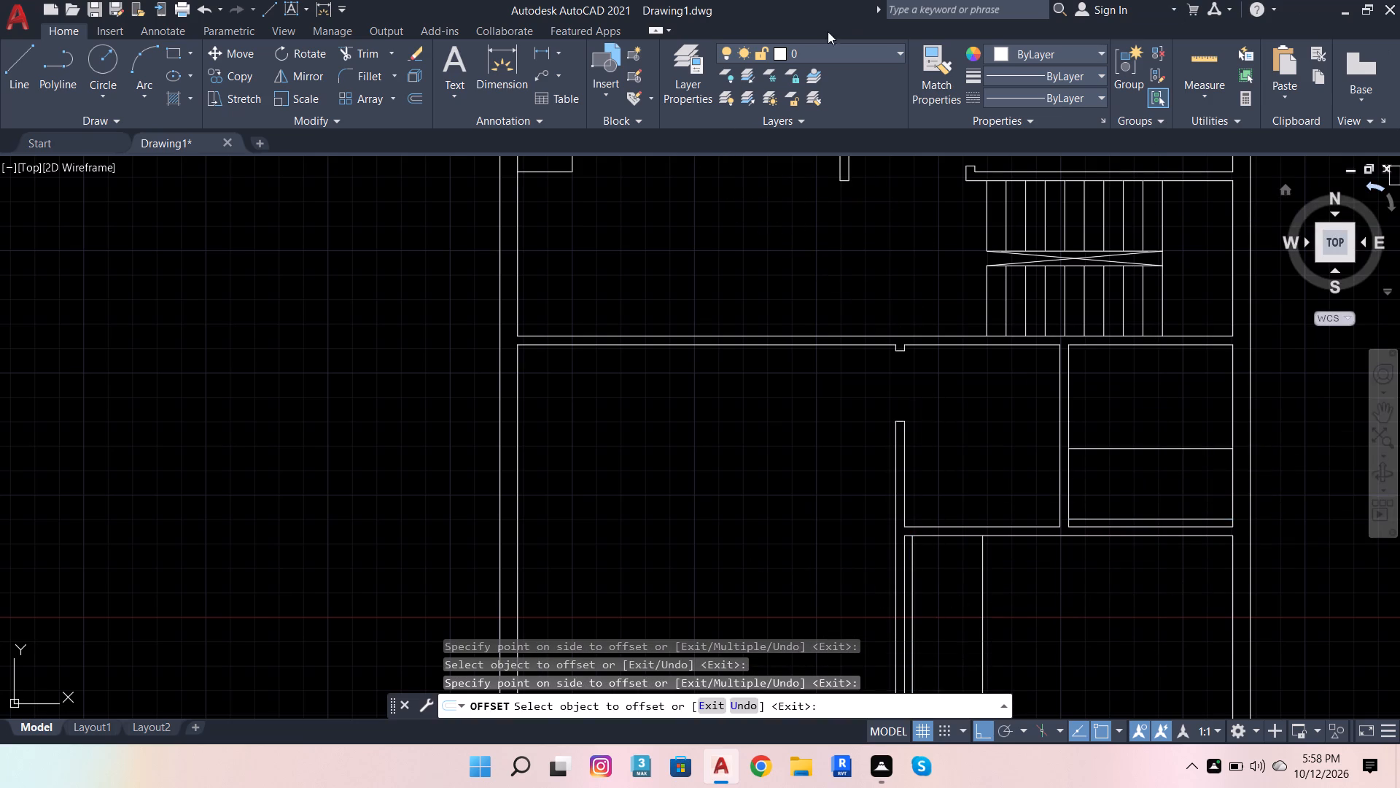
Cut the doorway in the small east room's west wall by extending both jamb lines across it and trimming the excess lines and wall faces.
{"action": "left_click", "coordinate": [356, 59]}
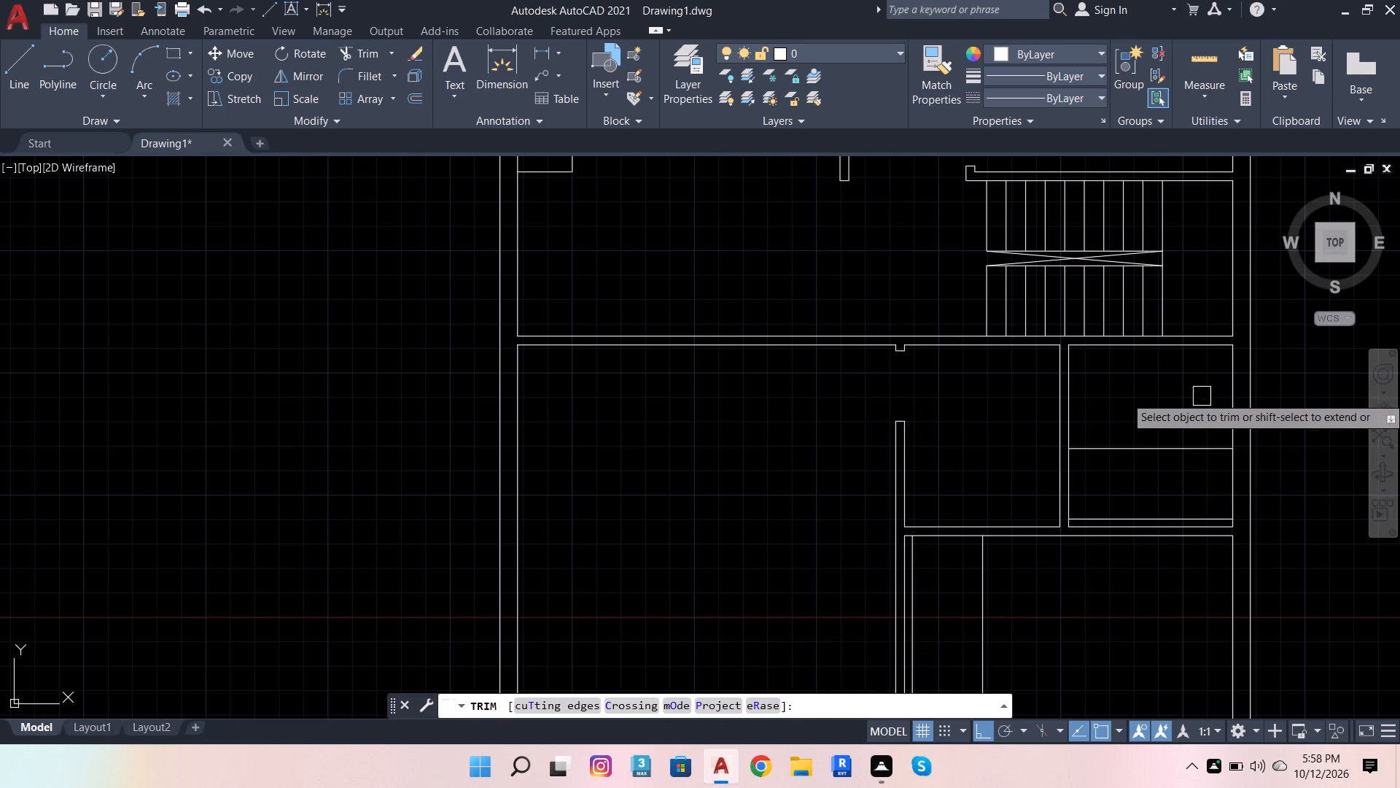
{"action": "left_click", "coordinate": [1113, 441], "text": "shift"}
{"action": "left_click", "coordinate": [1119, 512], "text": "shift"}
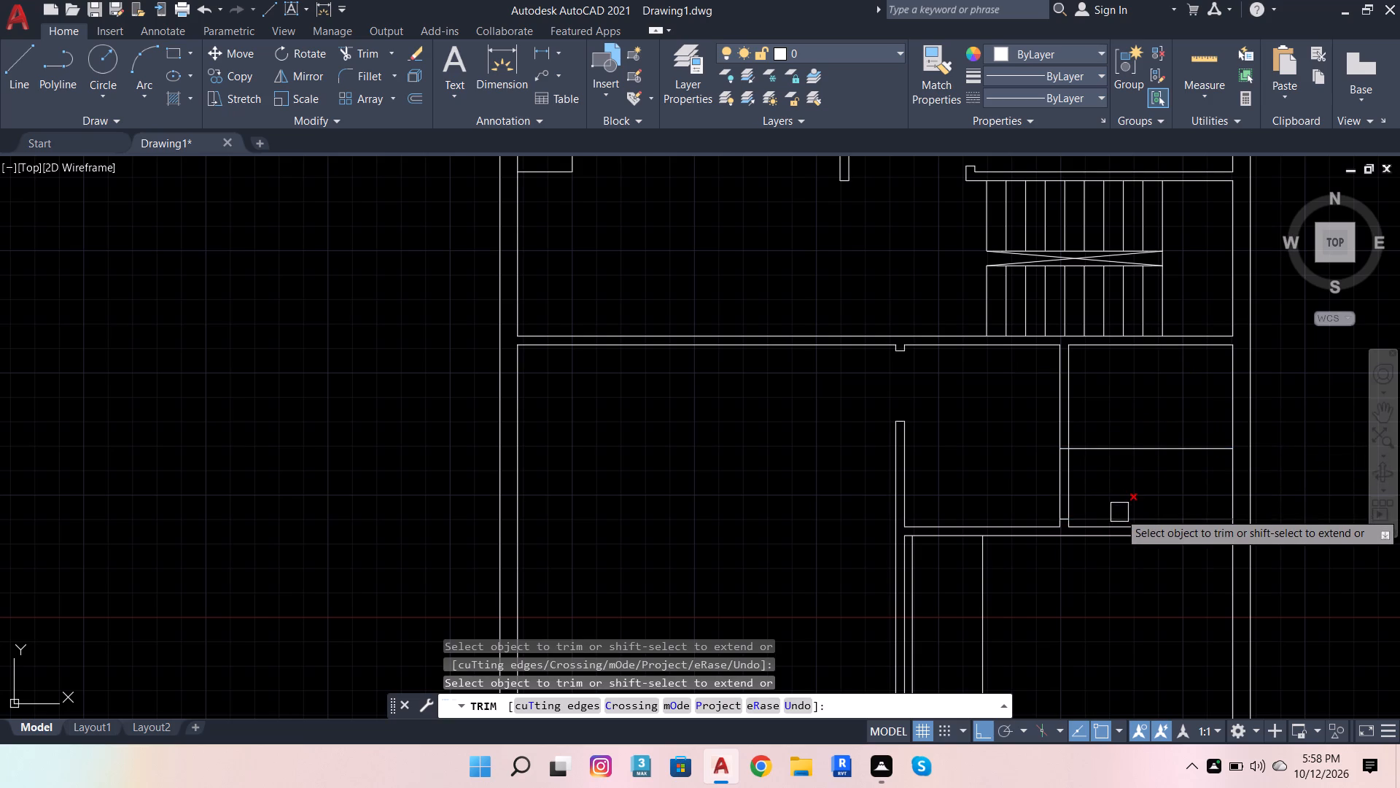
{"action": "left_click", "coordinate": [1119, 512]}
{"action": "left_click", "coordinate": [1158, 443]}
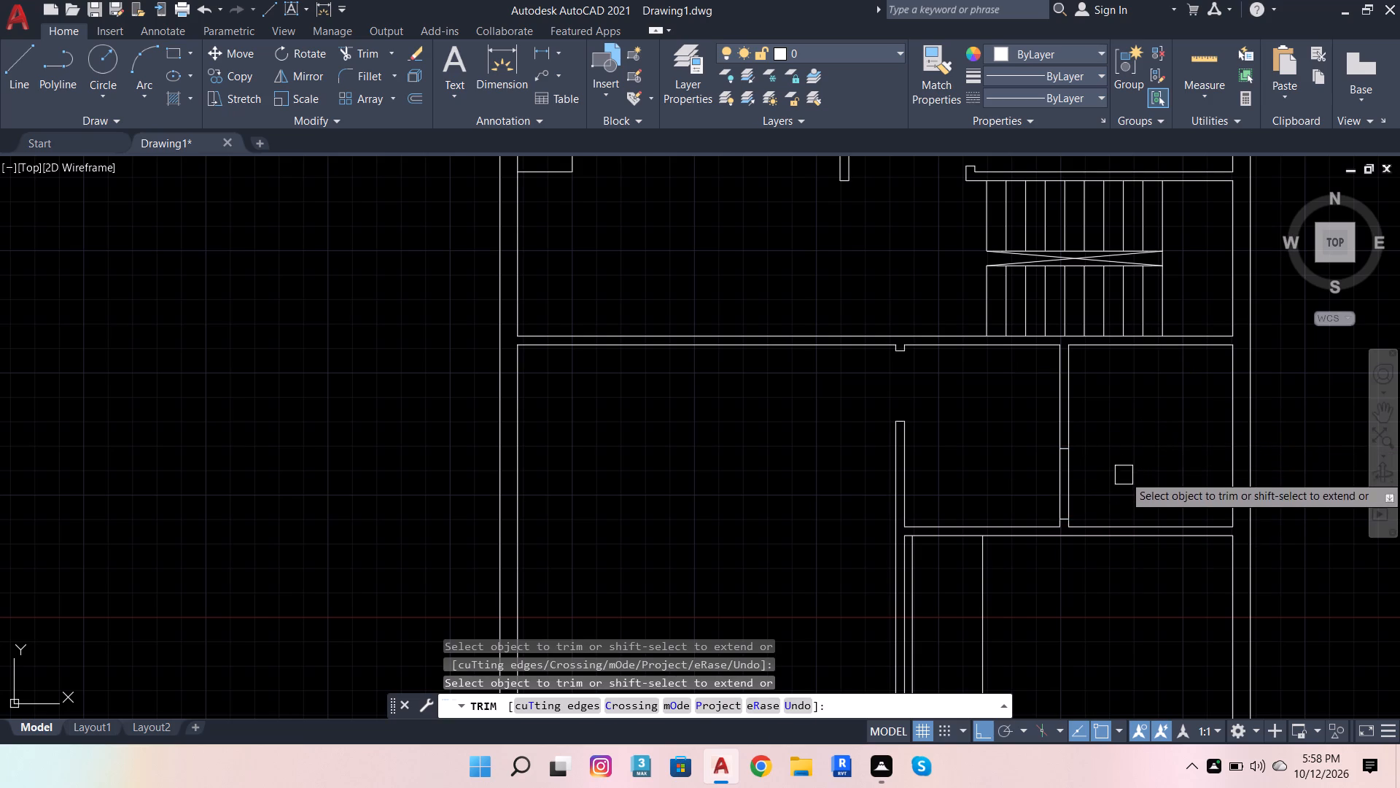
{"action": "left_click", "coordinate": [1124, 475]}
{"action": "left_click", "coordinate": [1043, 481]}
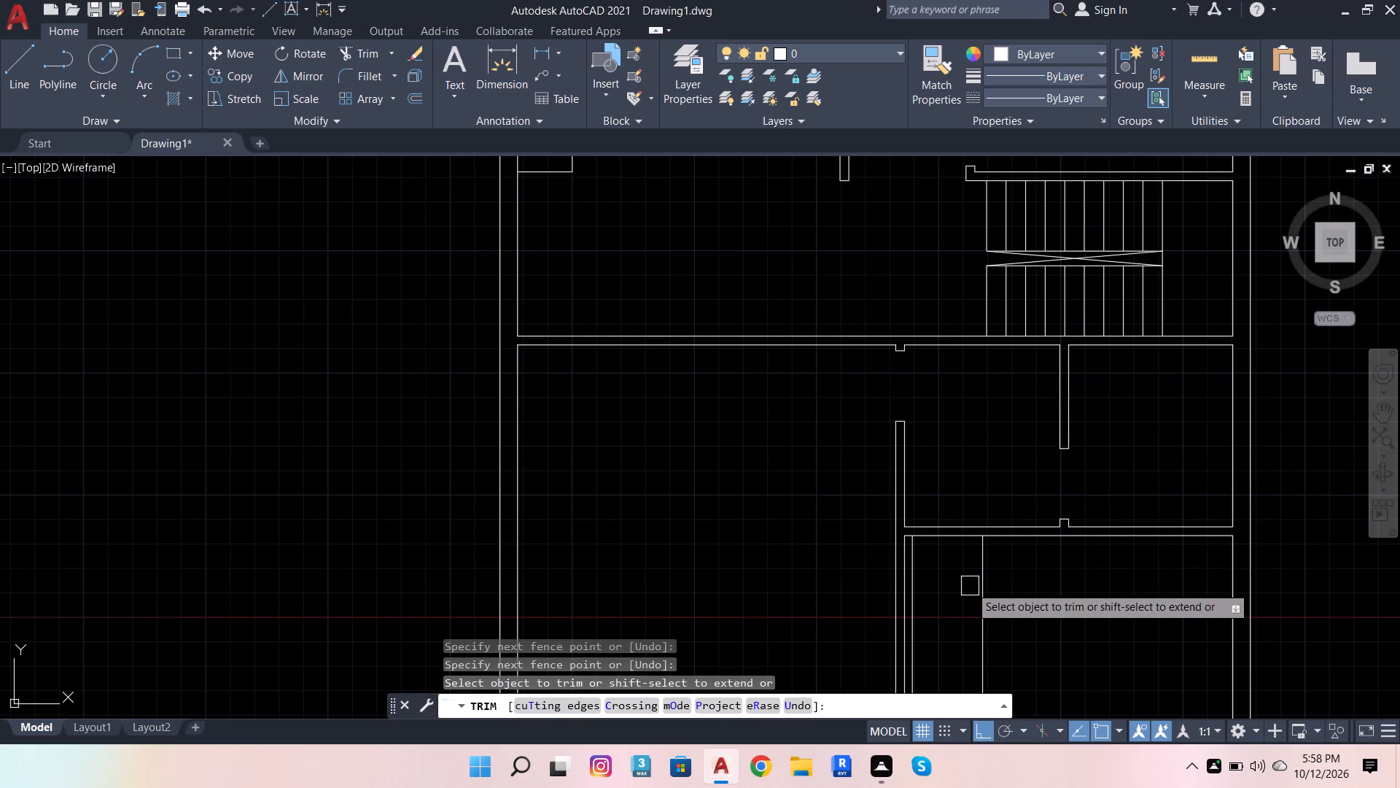
Cut the doorway in the southeast room's north wall by extending both jamb lines across it and trimming the wall faces and leftover lines.
{"action": "left_click", "coordinate": [989, 594], "text": "shift"}
{"action": "left_click", "coordinate": [921, 570], "text": "shift"}
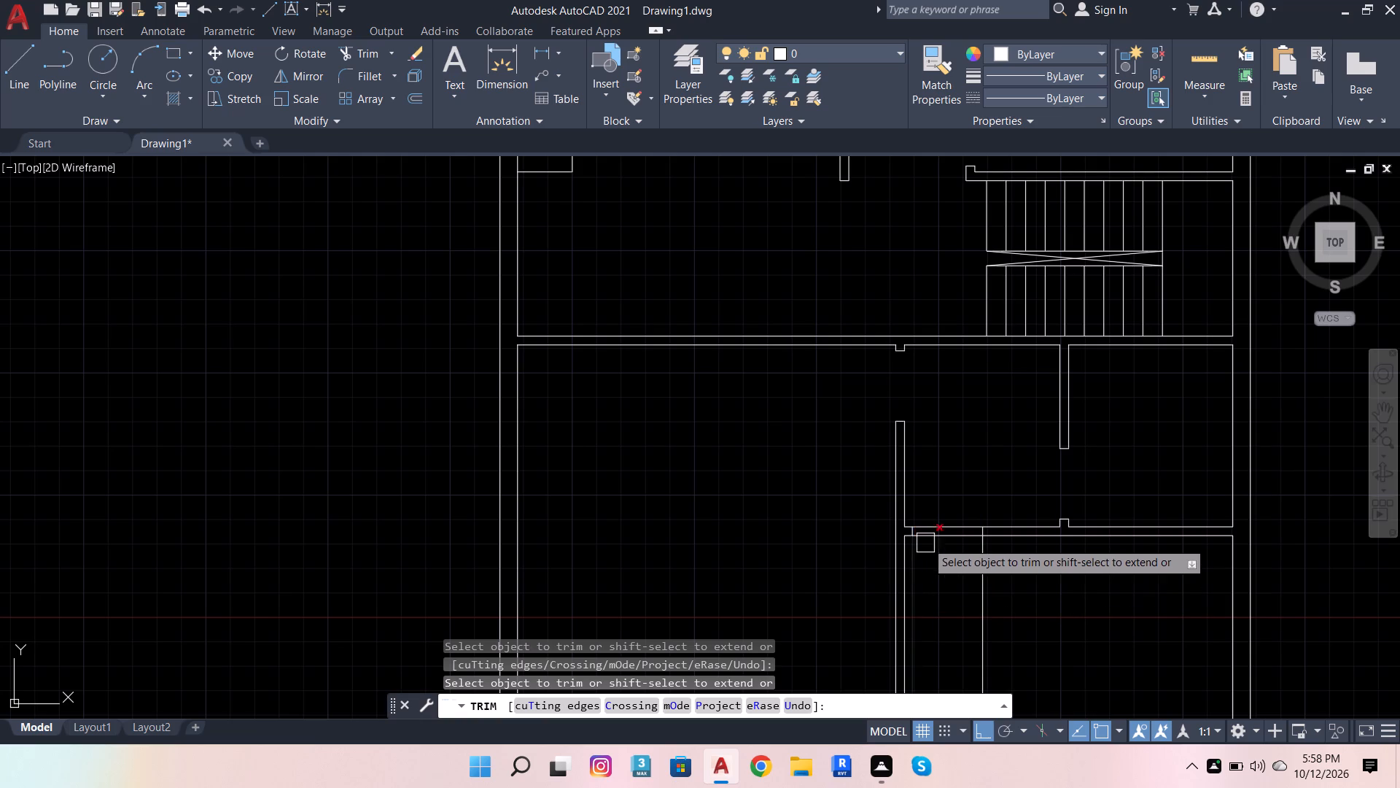
{"action": "left_click", "coordinate": [949, 498]}
{"action": "left_click", "coordinate": [947, 574]}
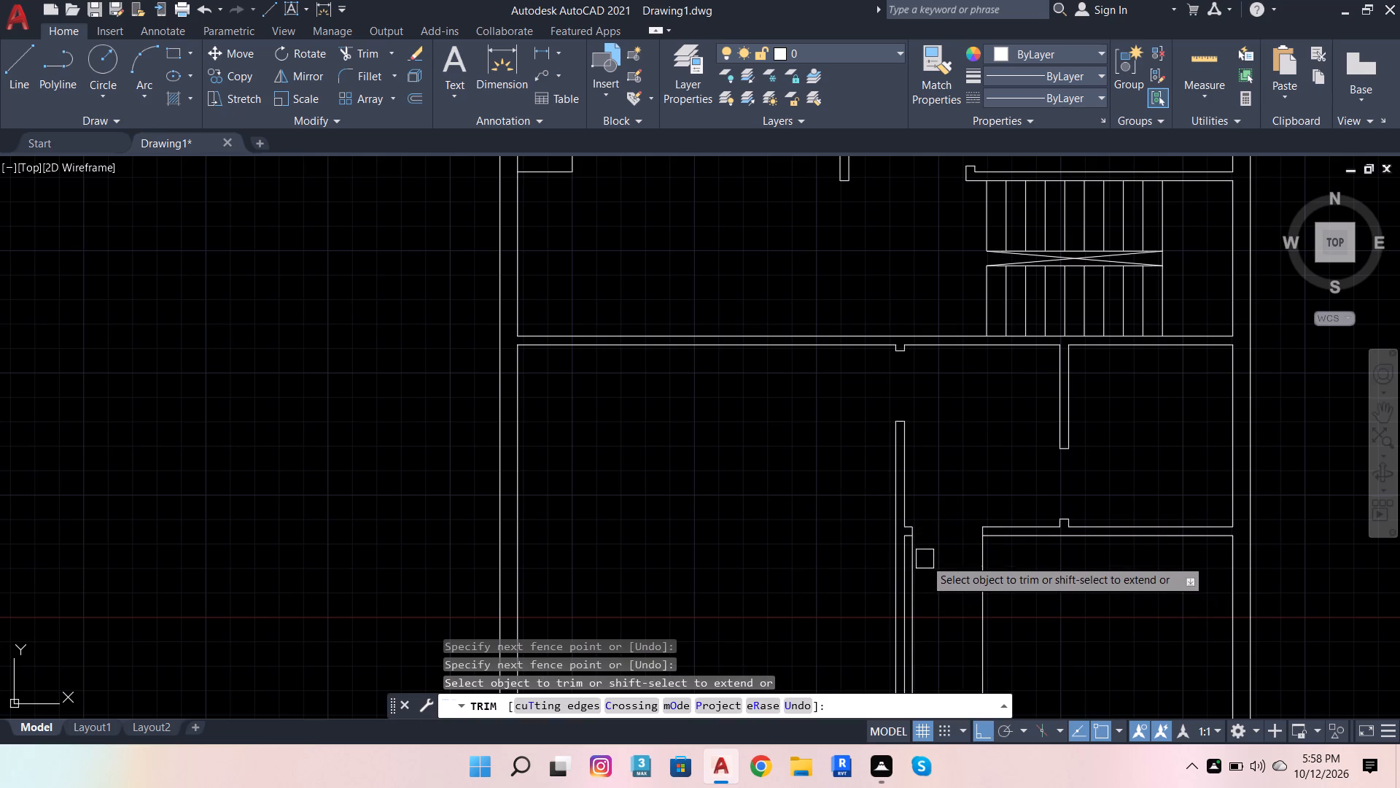
{"action": "left_click", "coordinate": [921, 557]}
{"action": "left_click", "coordinate": [988, 594]}
{"action": "scroll", "coordinate": [976, 501], "scroll_direction": "down", "scroll_amount": 3}
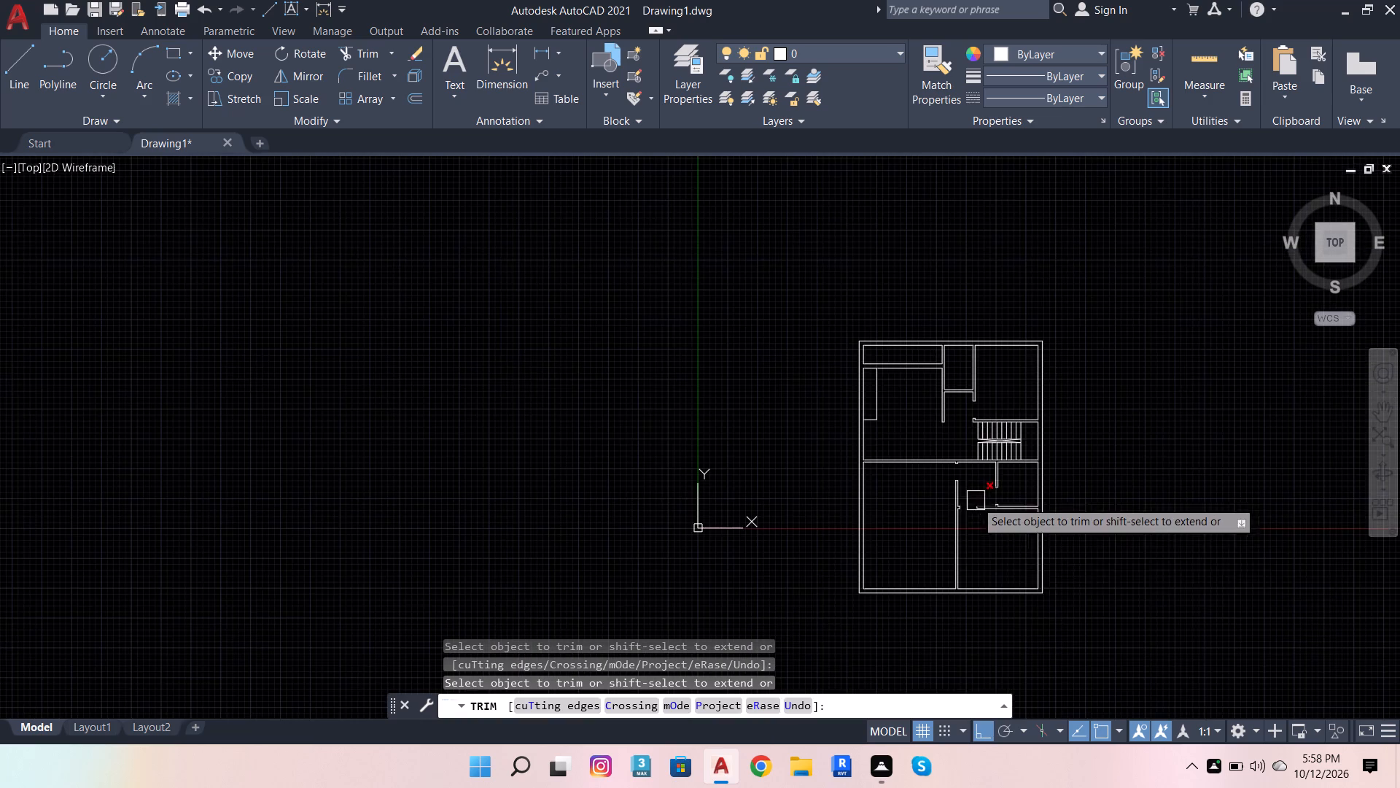
{"action": "scroll", "coordinate": [1003, 563], "scroll_direction": "up", "scroll_amount": 3}
{"action": "key", "text": "Escape"}
{"action": "key", "text": "Escape"}
{"action": "key", "text": "Escape"}
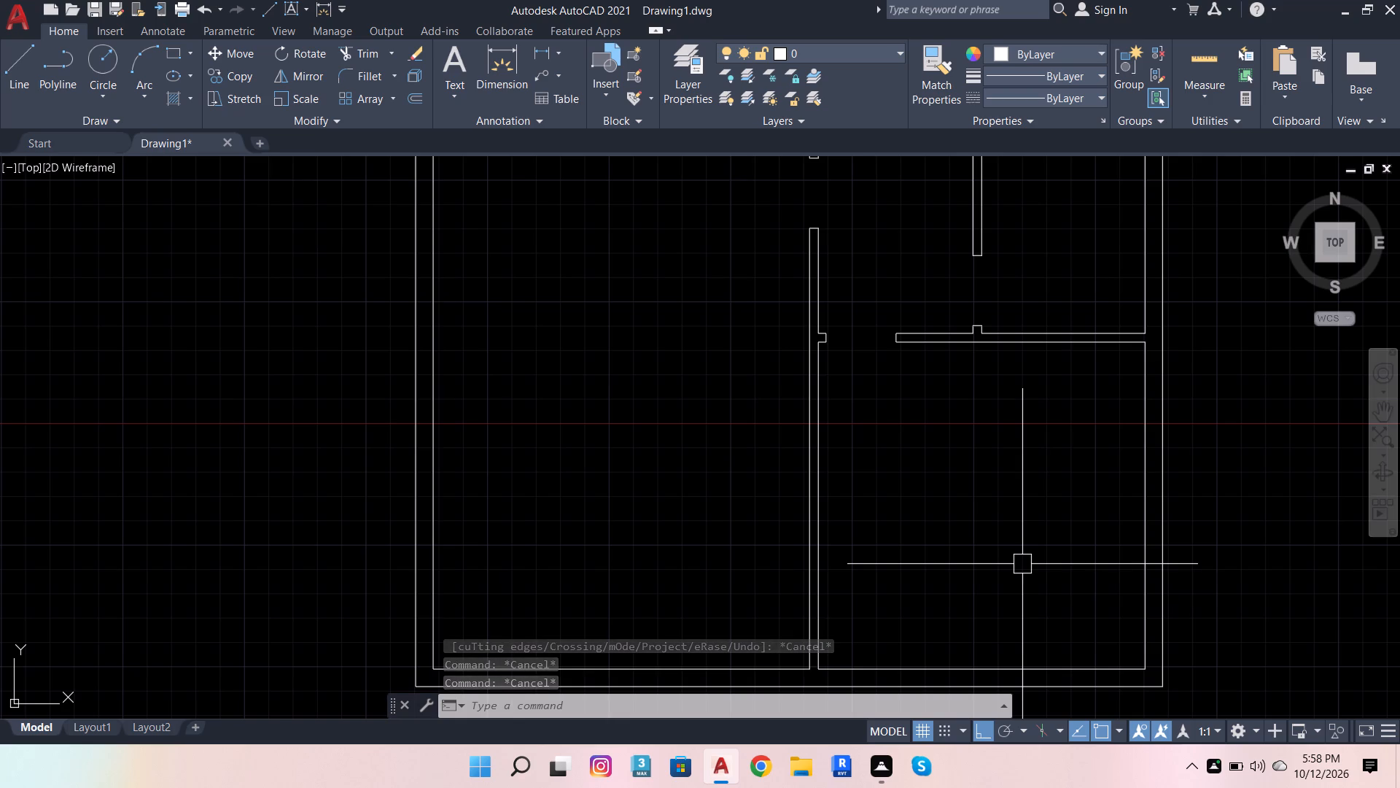
Offset the large southwest room's north wall line 15' south.
{"action": "scroll", "coordinate": [667, 617], "scroll_direction": "down", "scroll_amount": 2}
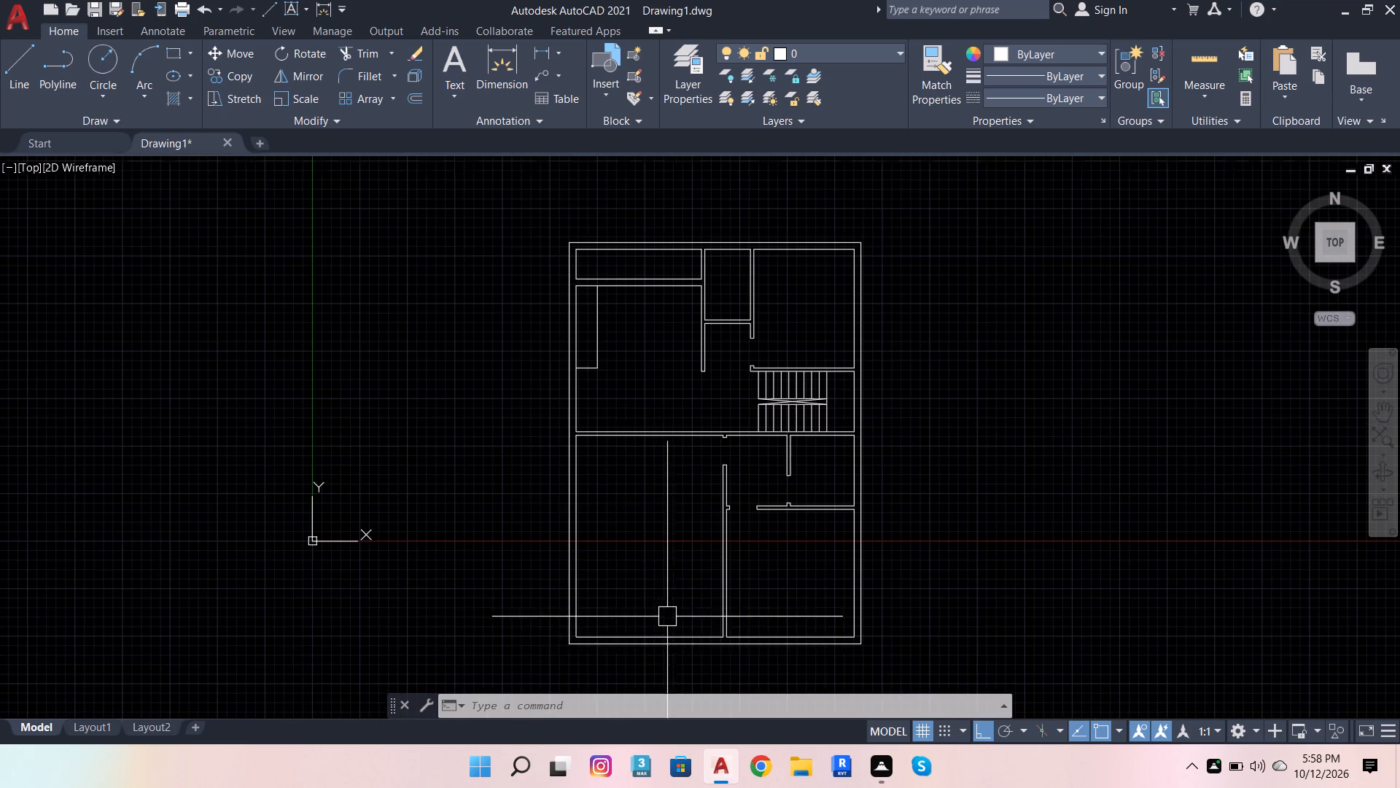
{"action": "left_click", "coordinate": [694, 444]}
{"action": "left_click", "coordinate": [416, 93]}
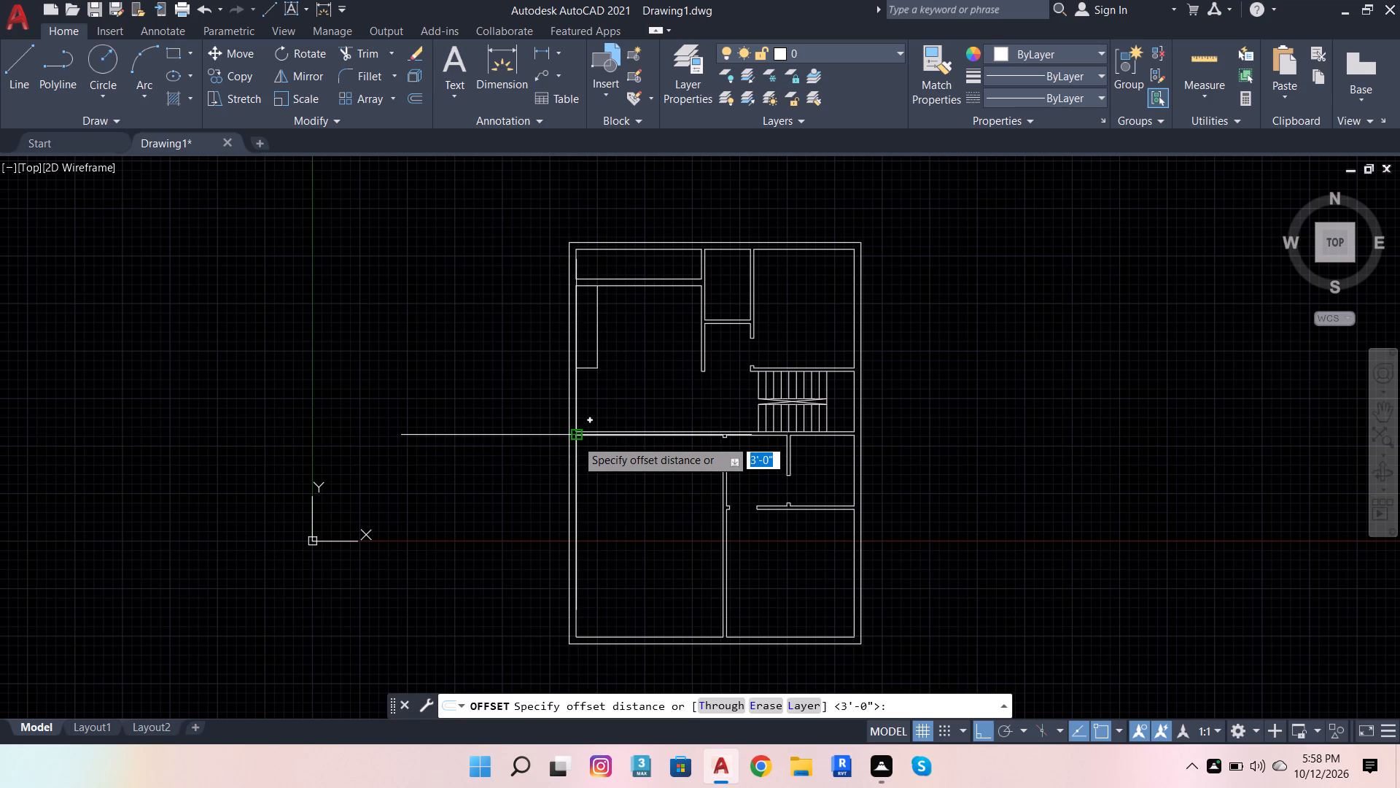
{"action": "scroll", "coordinate": [572, 433], "scroll_direction": "up", "scroll_amount": 4}
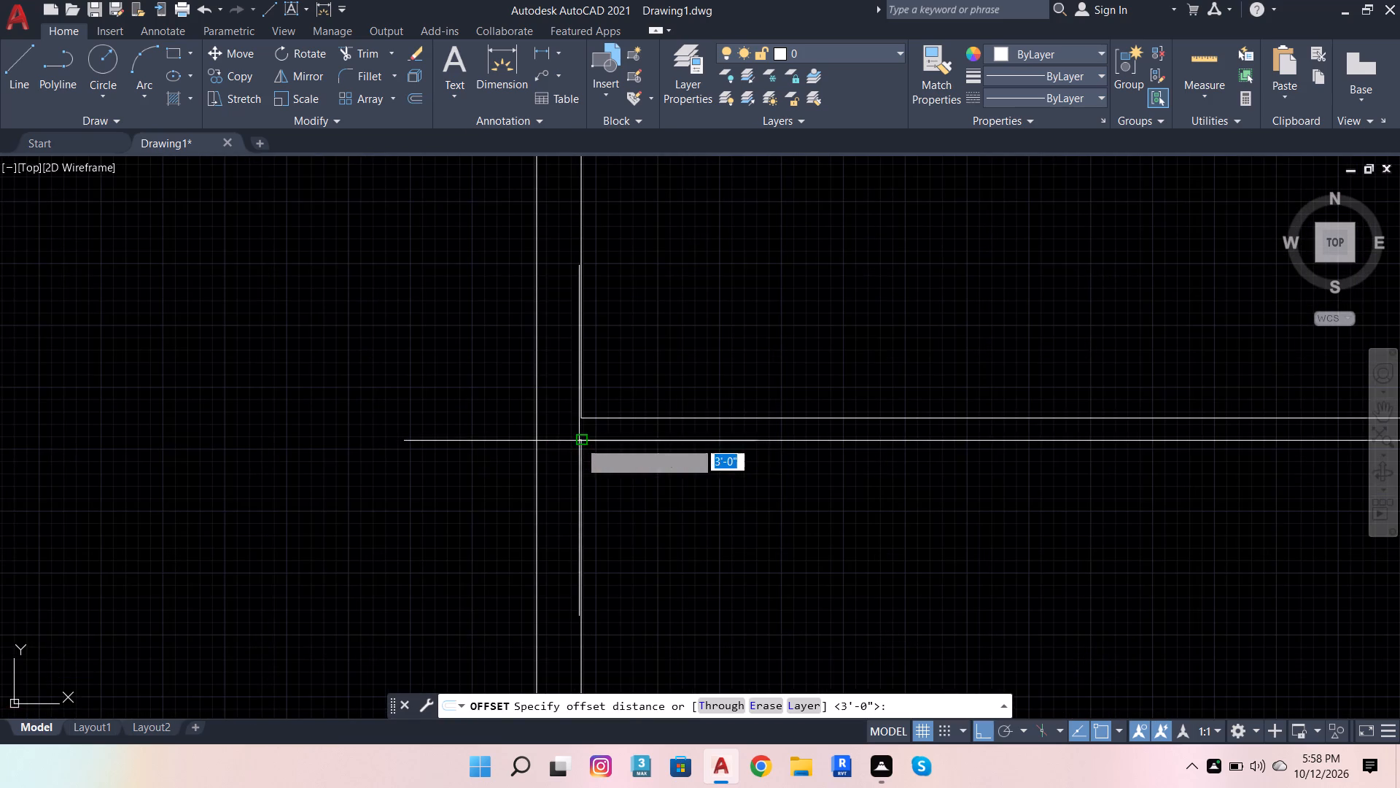
{"action": "left_click", "coordinate": [579, 441]}
{"action": "scroll", "coordinate": [664, 427], "scroll_direction": "down", "scroll_amount": 6}
{"action": "scroll", "coordinate": [671, 505], "scroll_direction": "up", "scroll_amount": 2}
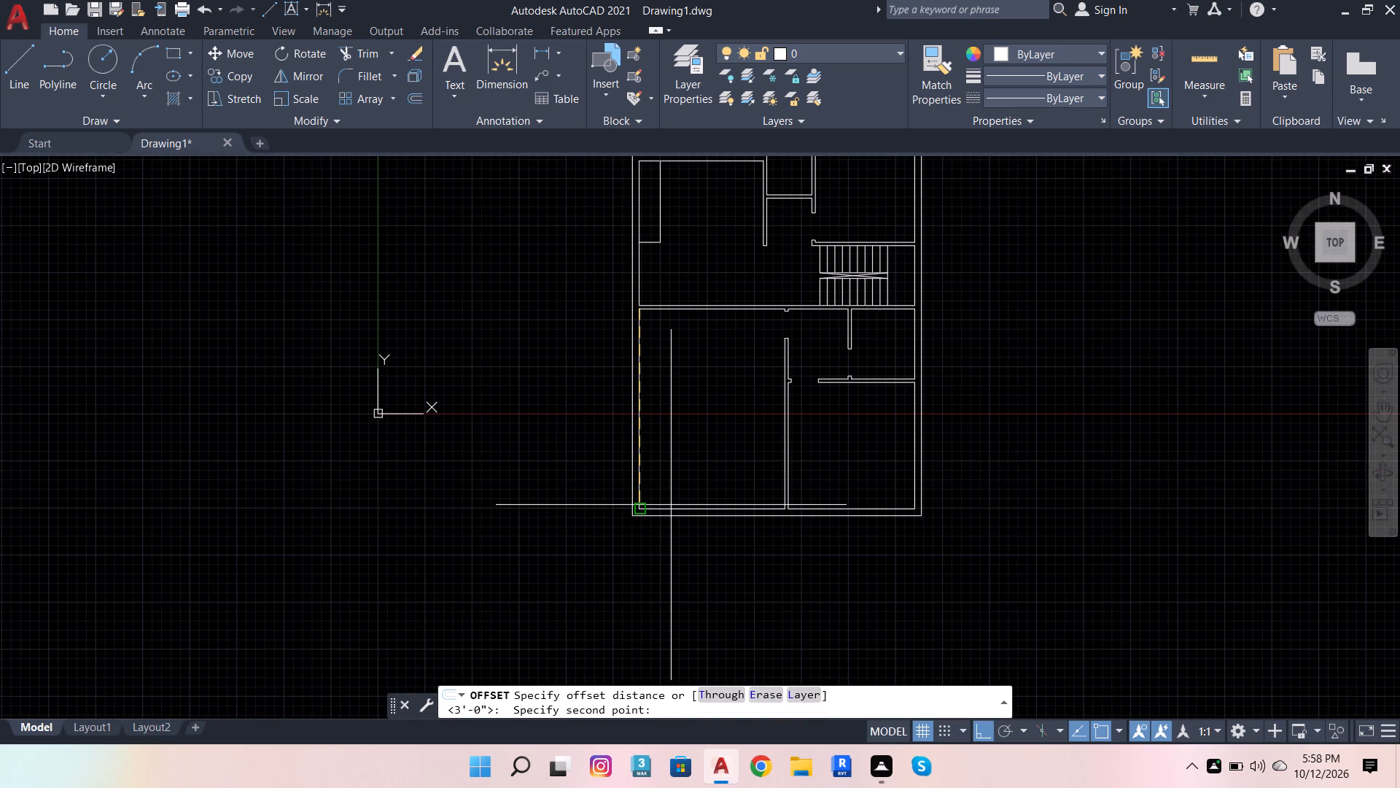
{"action": "type", "text": "15'"}
{"action": "key", "text": "Return"}
{"action": "left_click", "coordinate": [671, 505]}
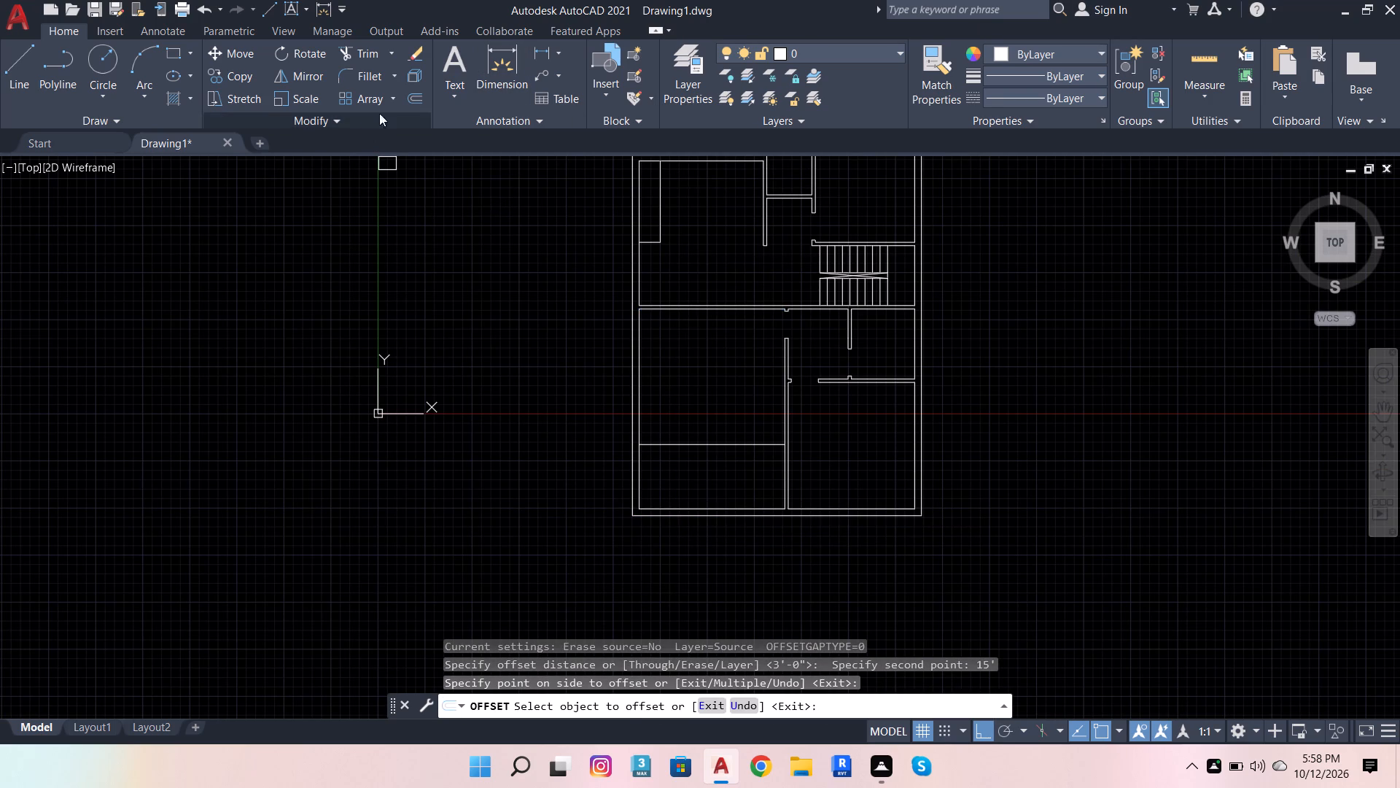
Offset the new cross line in the southwest room 9" south to form the second wall face.
{"action": "left_click", "coordinate": [405, 101]}
{"action": "left_click", "coordinate": [650, 452]}
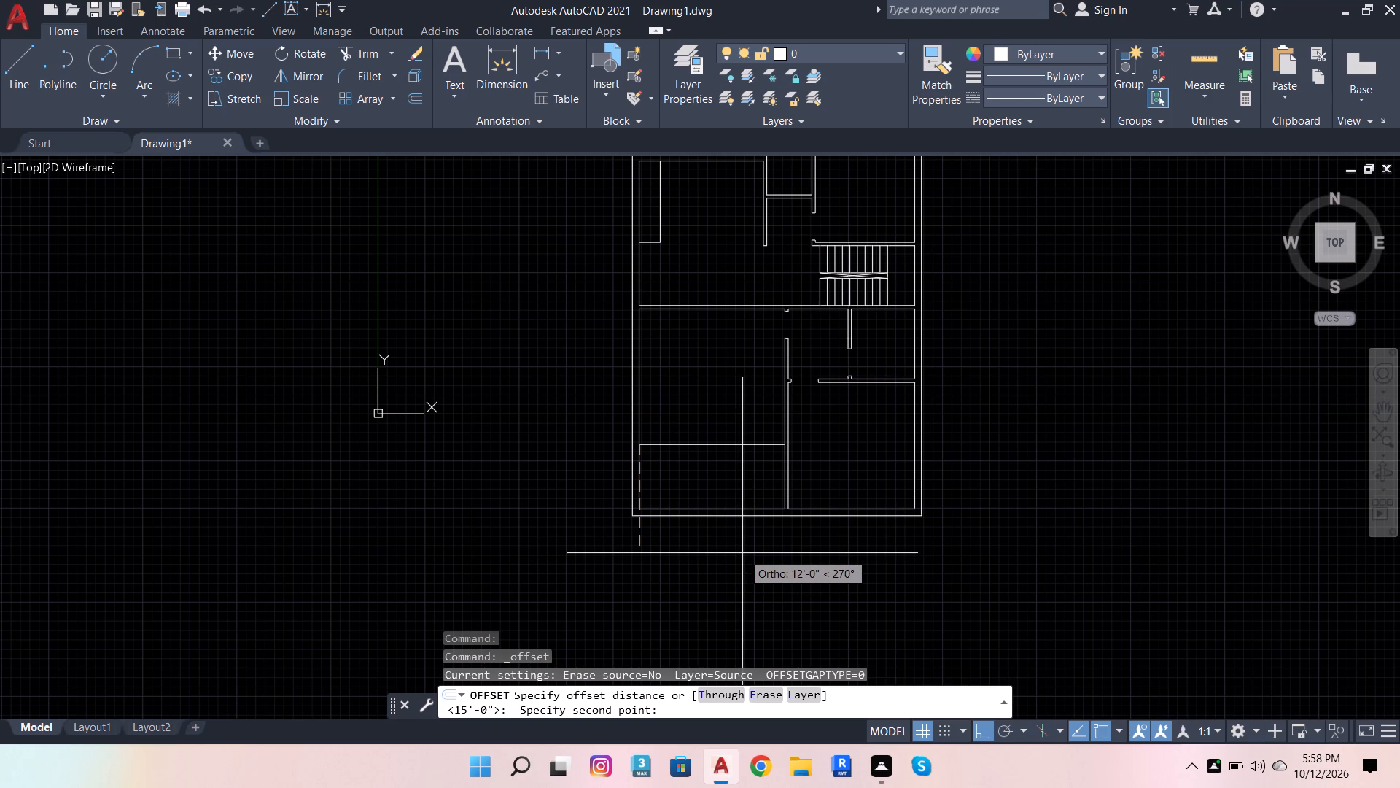
{"action": "key", "text": "Tab"}
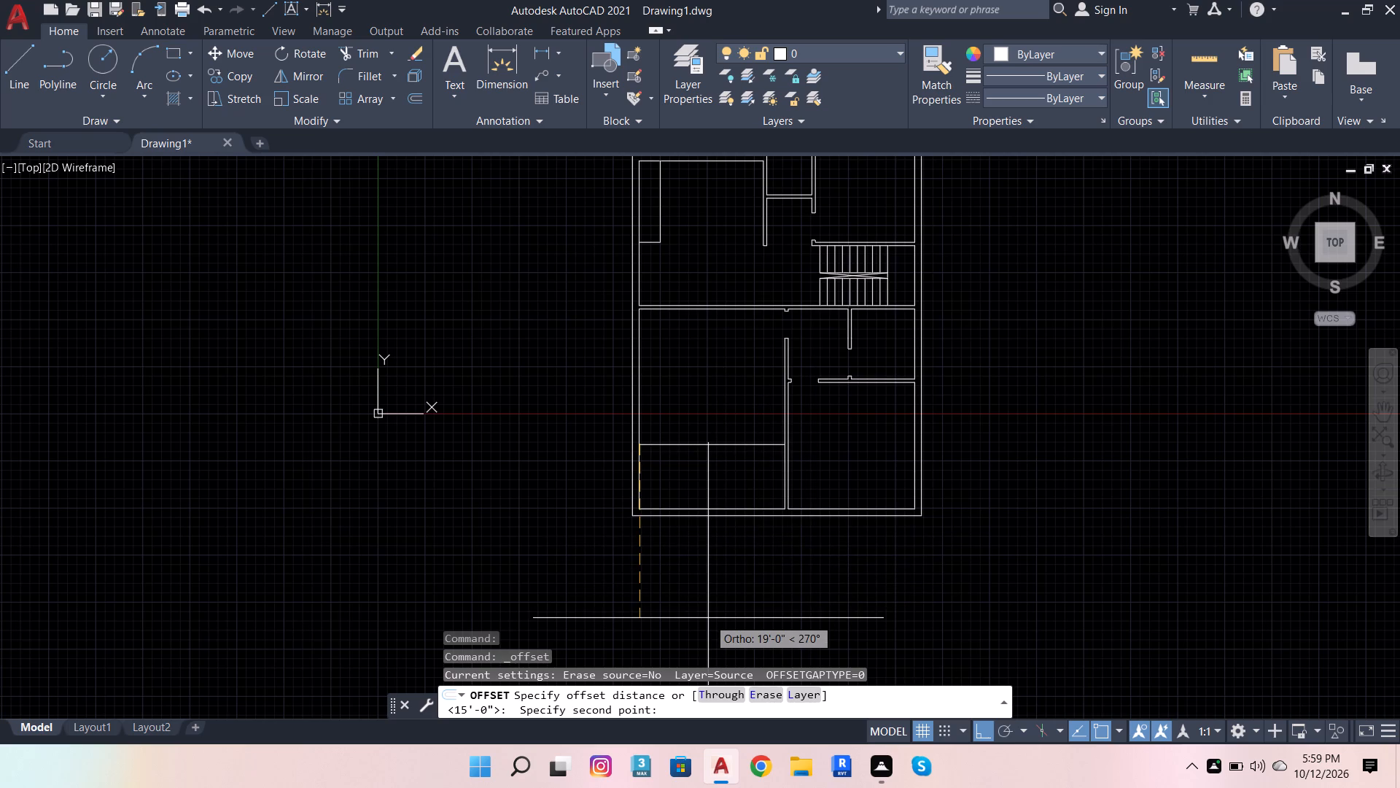
{"action": "key", "text": "9"}
{"action": "key", "text": "Return"}
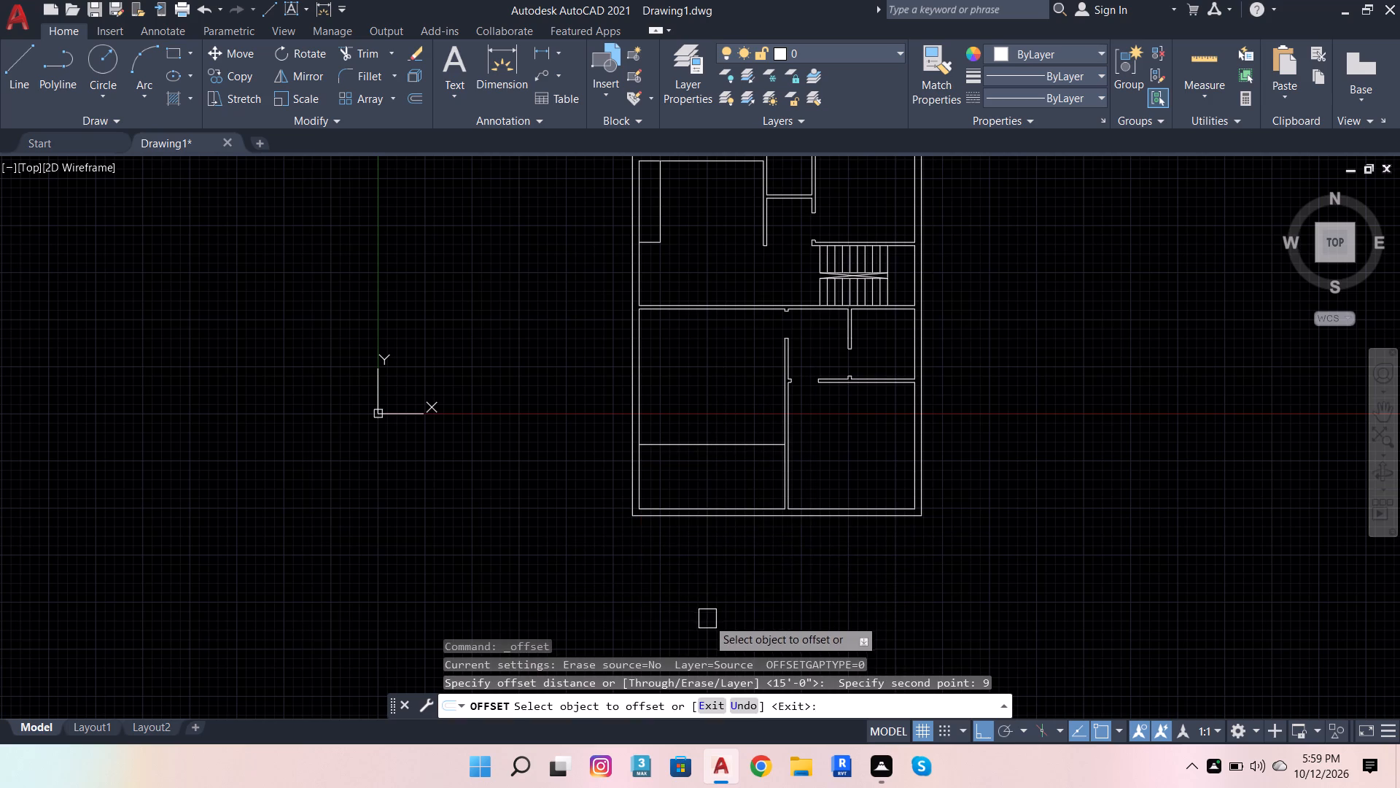
{"action": "left_click", "coordinate": [688, 443]}
{"action": "left_click", "coordinate": [669, 545]}
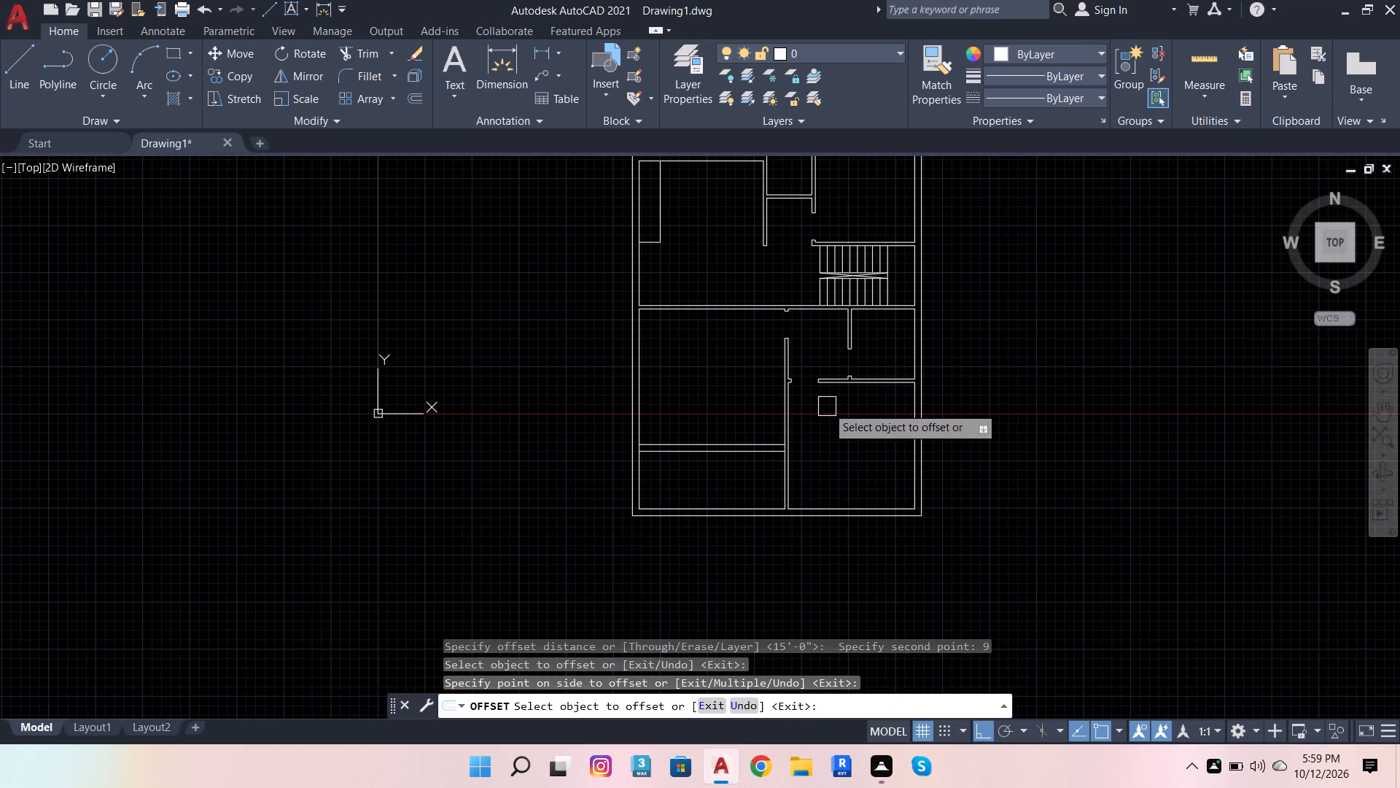
{"action": "scroll", "coordinate": [790, 445], "scroll_direction": "up", "scroll_amount": 3}
{"action": "key", "text": "Escape"}
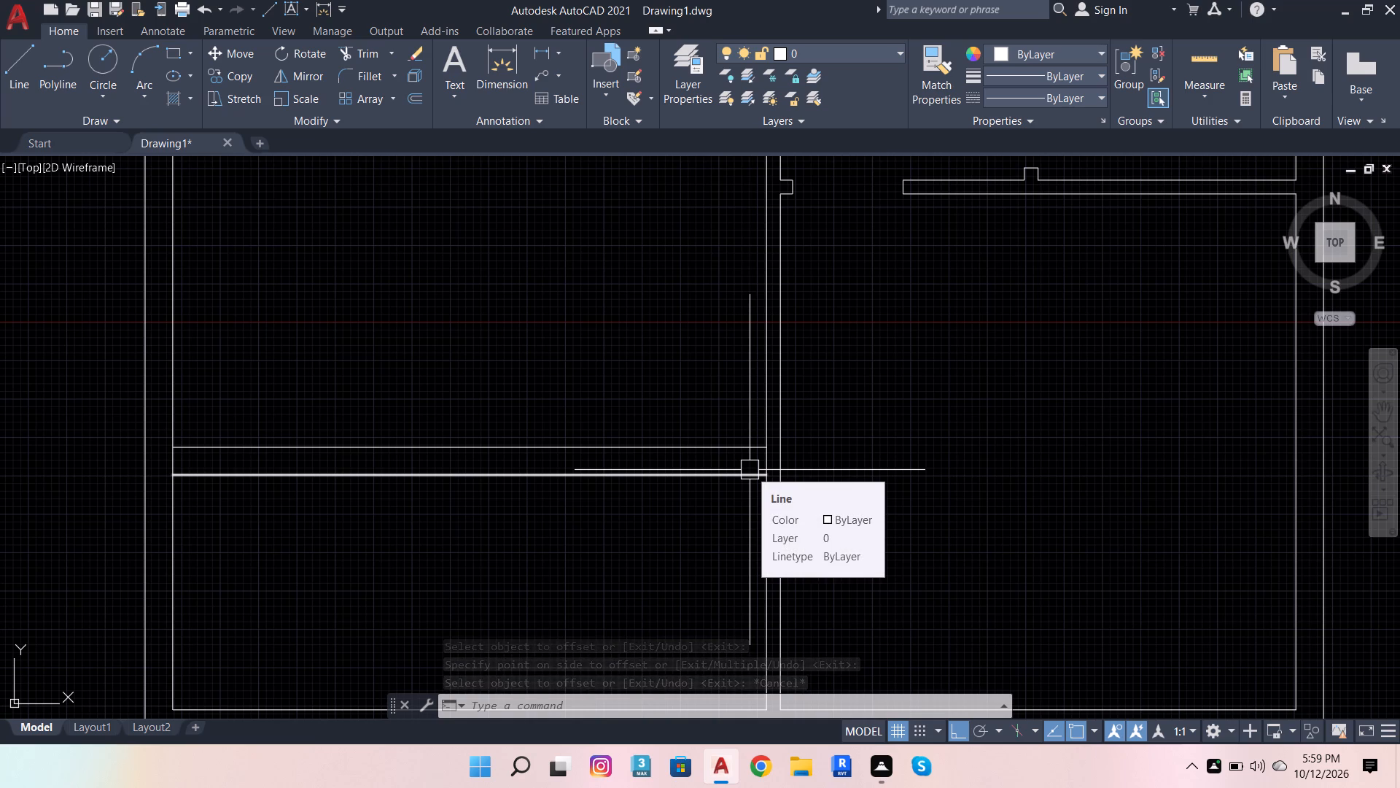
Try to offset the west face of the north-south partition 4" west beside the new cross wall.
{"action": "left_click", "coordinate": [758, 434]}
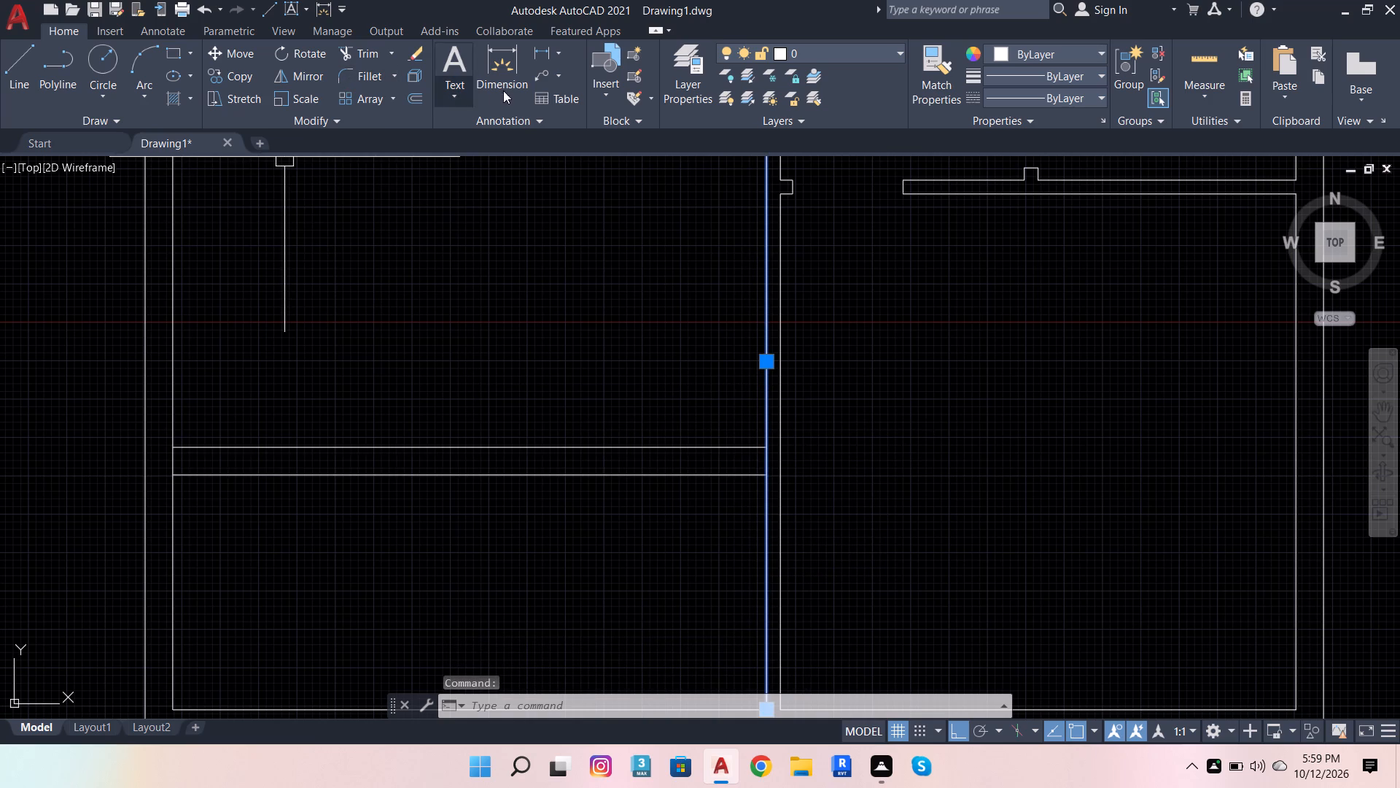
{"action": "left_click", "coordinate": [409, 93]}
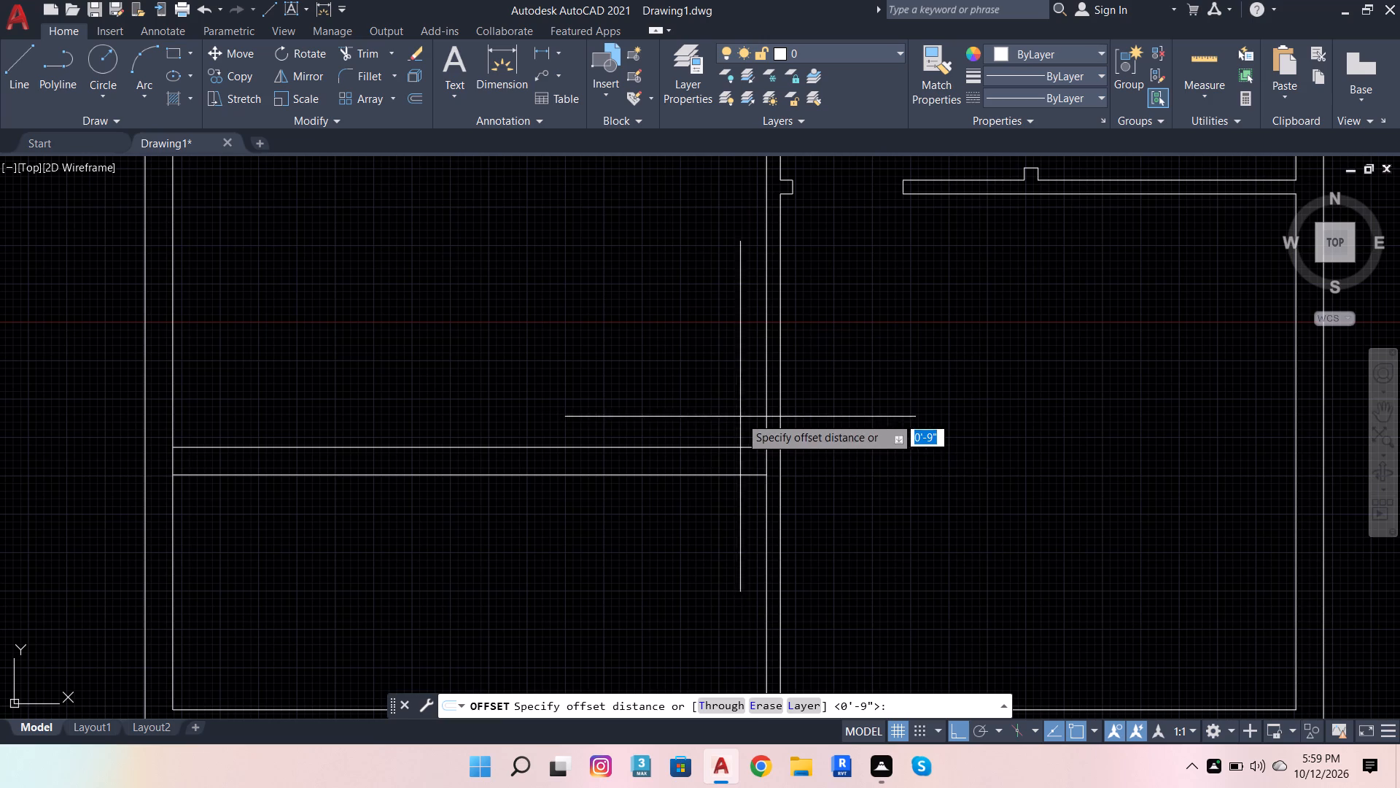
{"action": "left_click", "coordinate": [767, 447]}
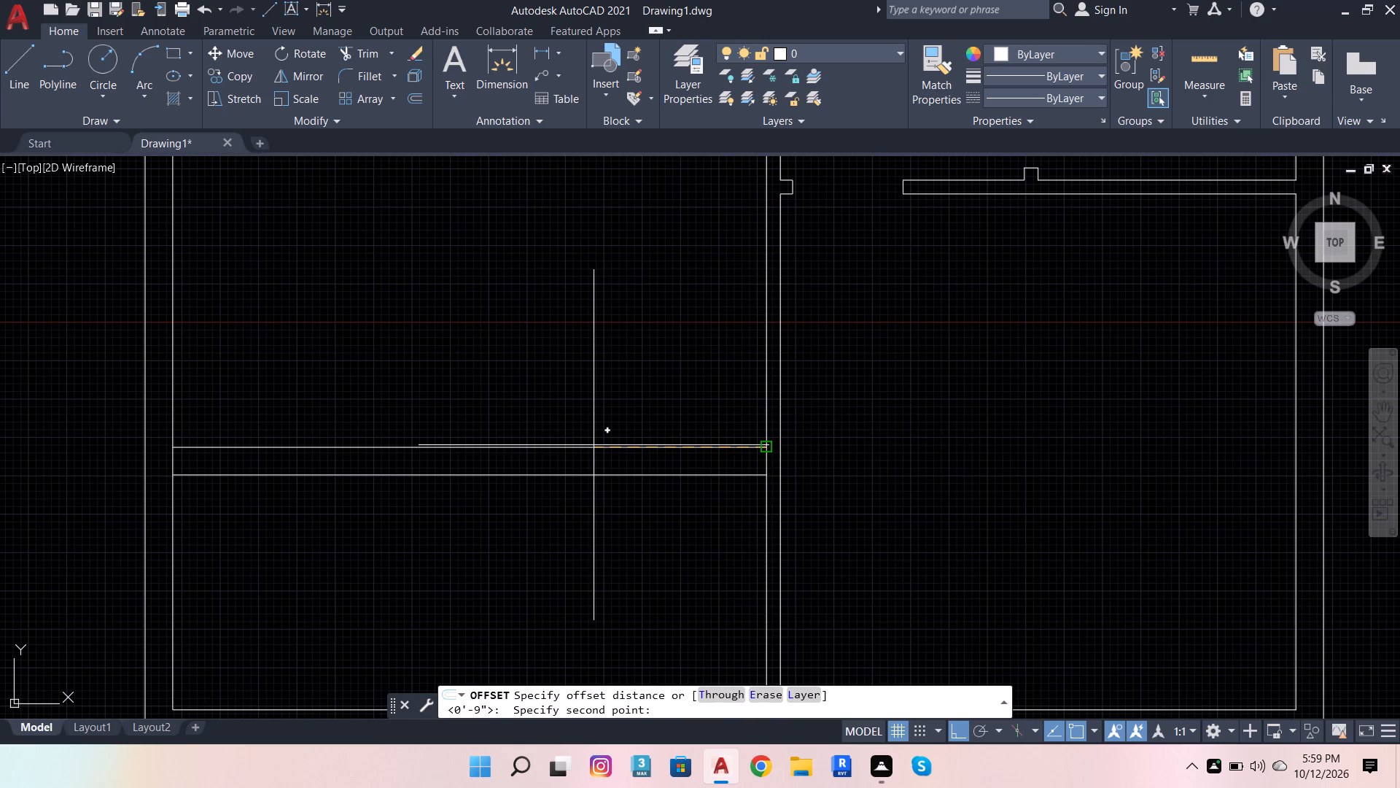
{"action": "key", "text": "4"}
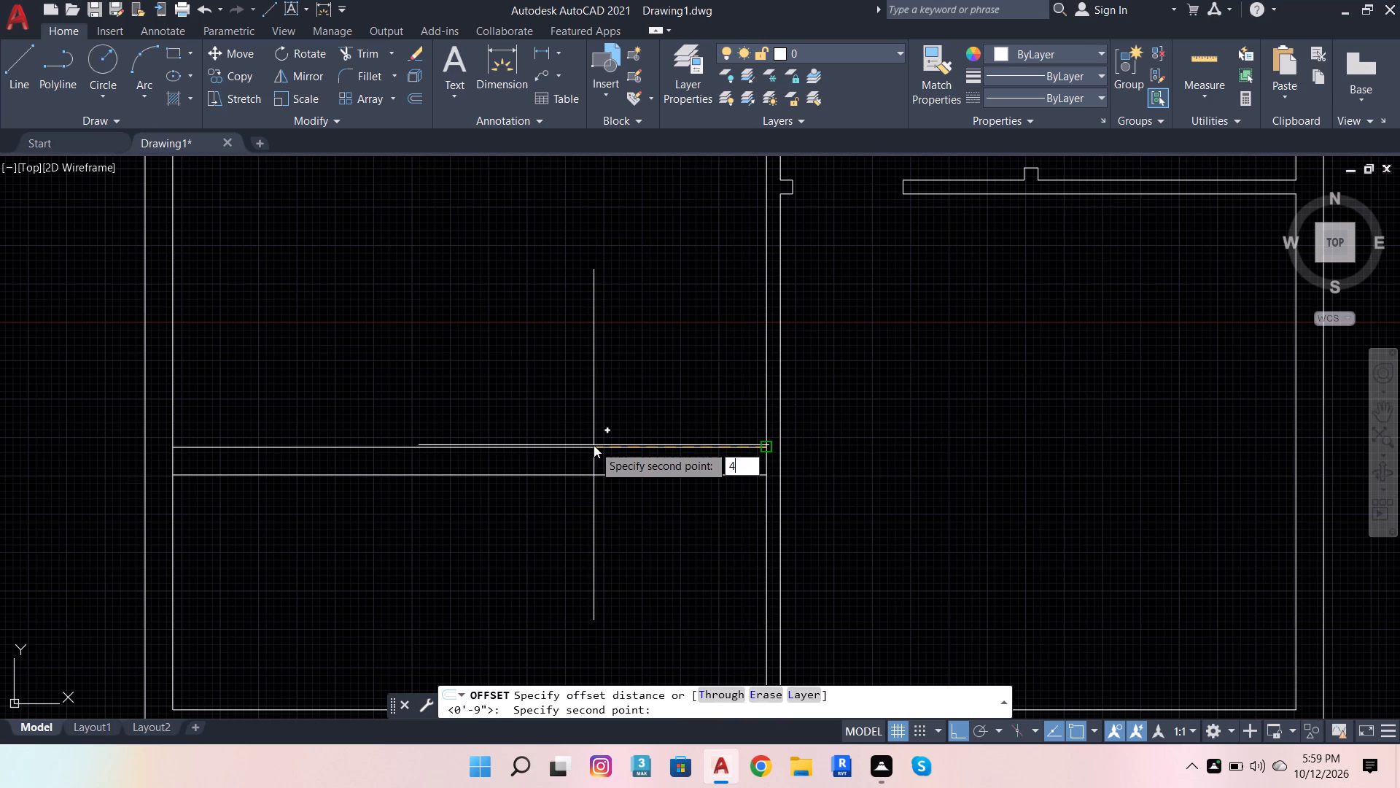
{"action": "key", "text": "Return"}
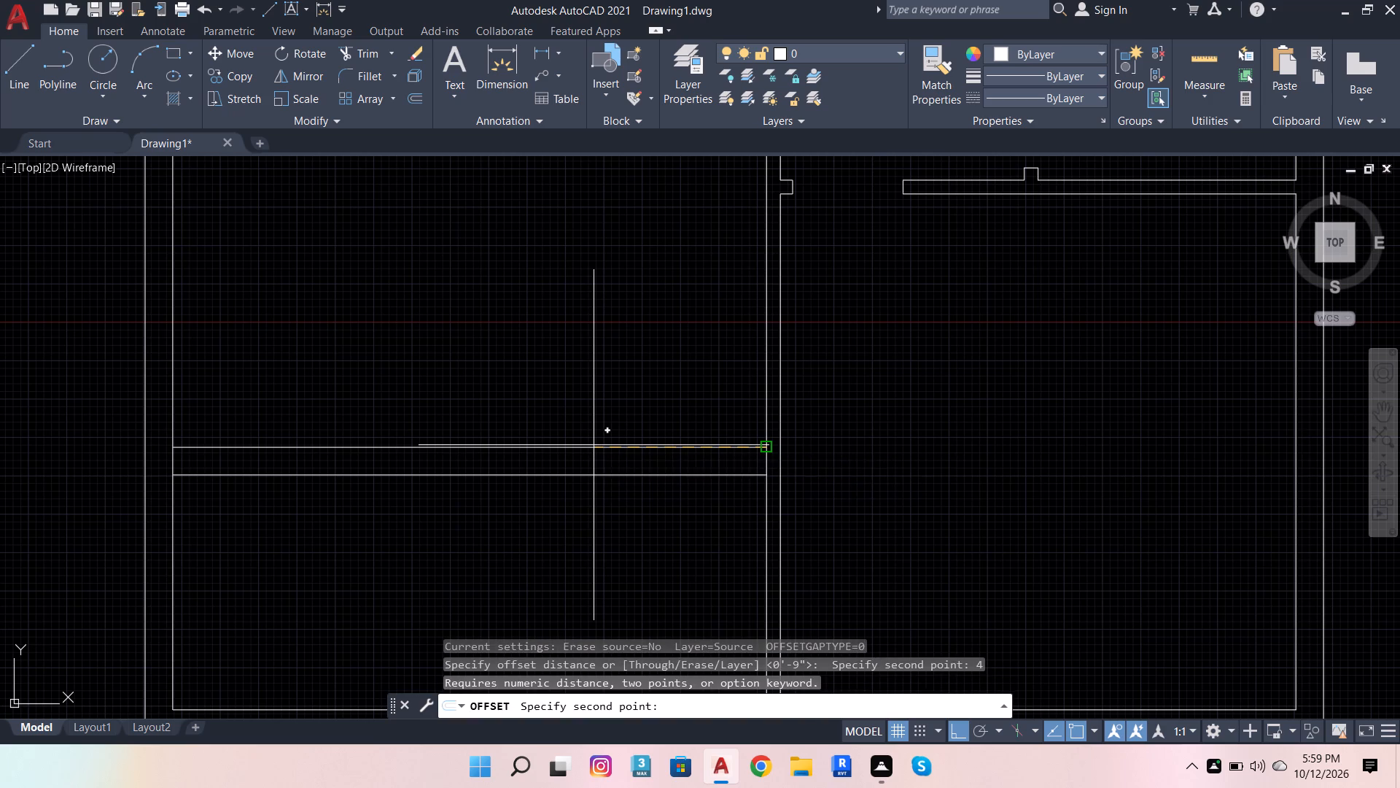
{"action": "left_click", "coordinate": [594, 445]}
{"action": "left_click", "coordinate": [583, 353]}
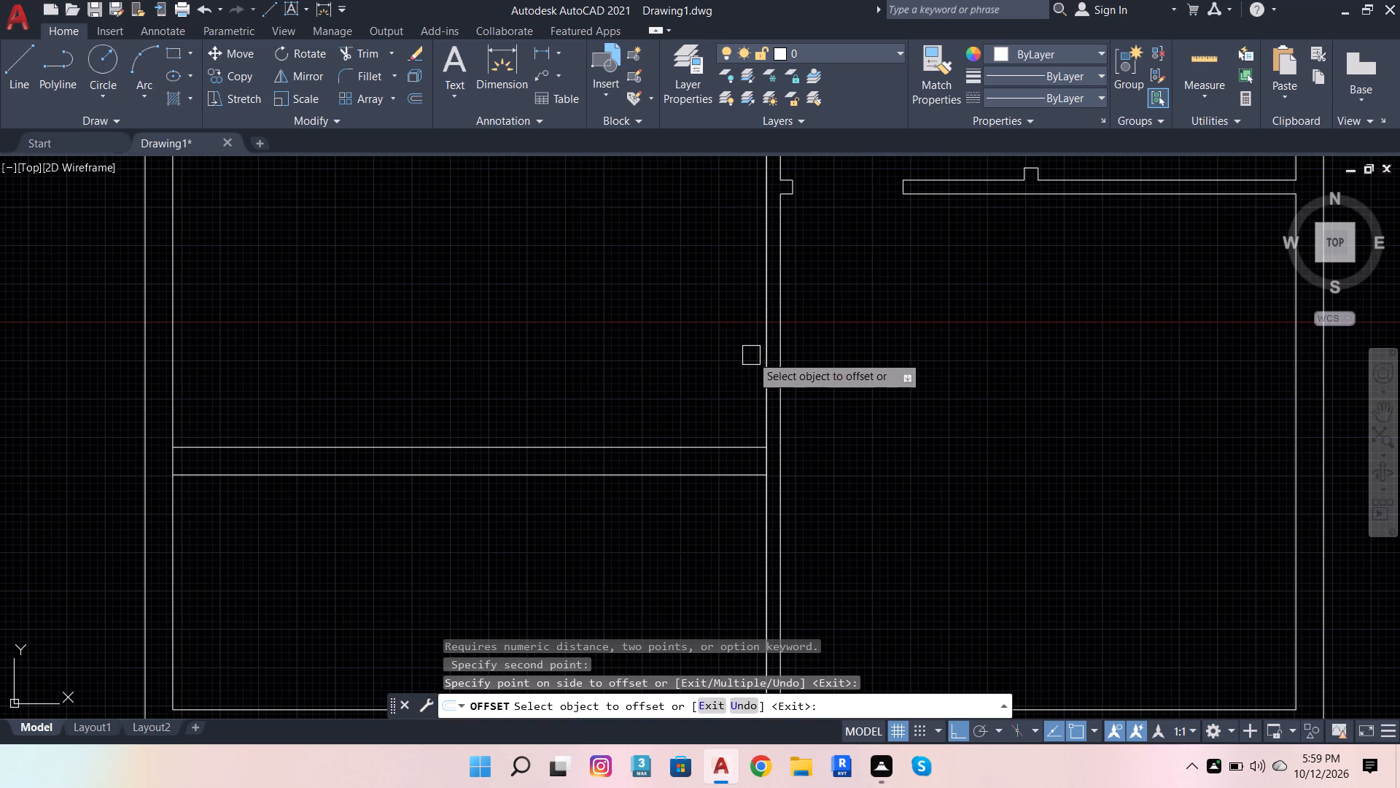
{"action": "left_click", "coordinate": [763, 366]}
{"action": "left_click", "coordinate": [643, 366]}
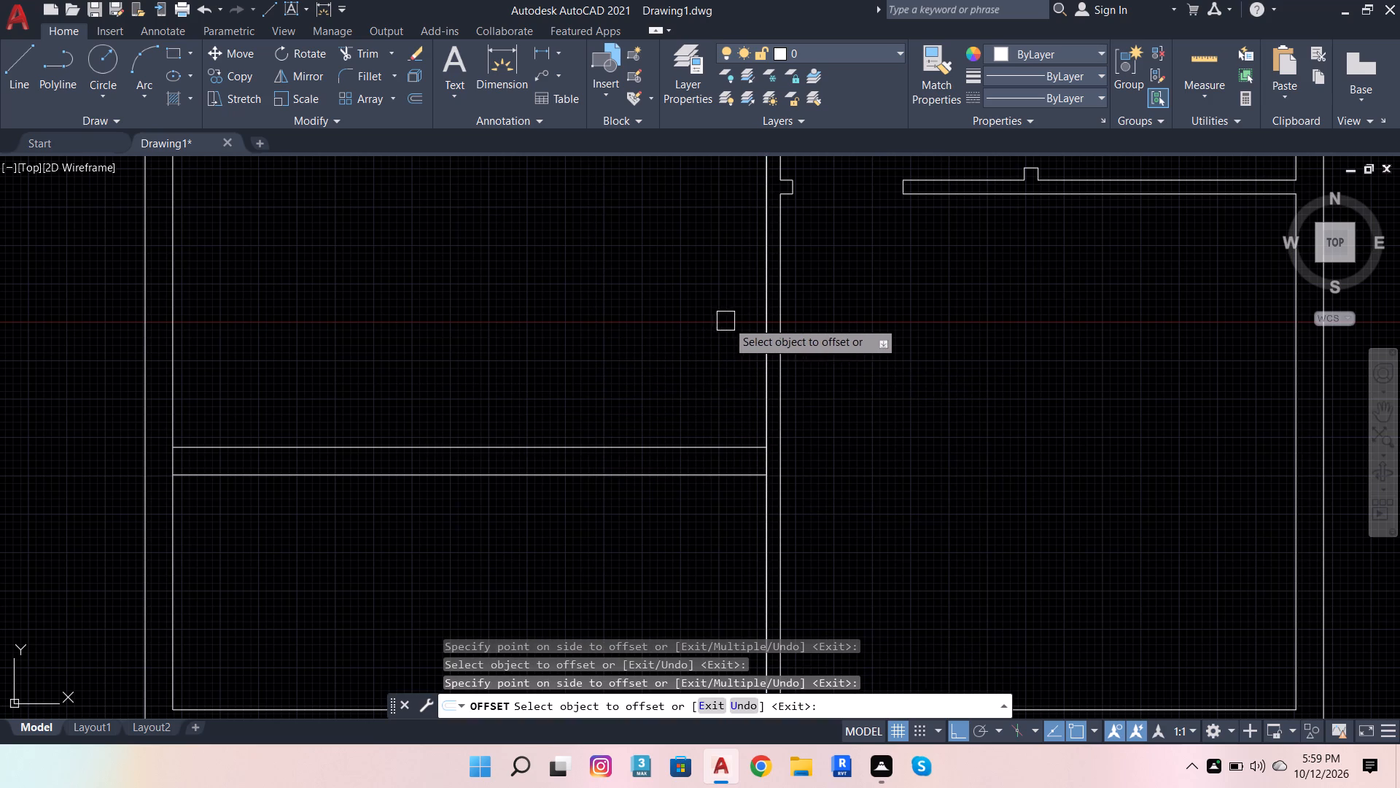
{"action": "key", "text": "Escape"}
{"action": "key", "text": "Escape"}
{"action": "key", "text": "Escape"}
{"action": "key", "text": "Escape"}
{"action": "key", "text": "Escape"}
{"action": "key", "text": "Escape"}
Delete the three overlapping lines along the west face of the north-south partition where the new cross wall meets it.
{"action": "left_click", "coordinate": [769, 380]}
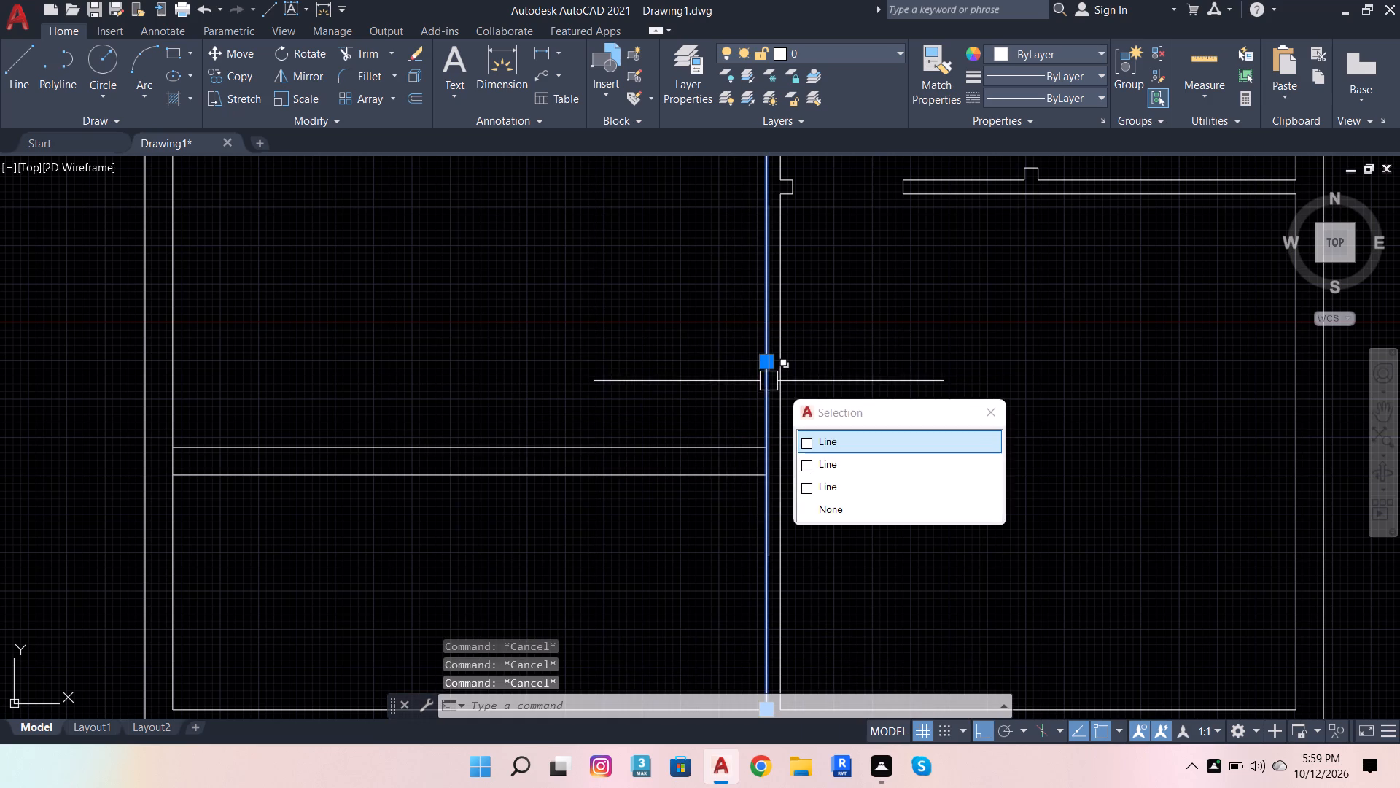
{"action": "key", "text": "Delete"}
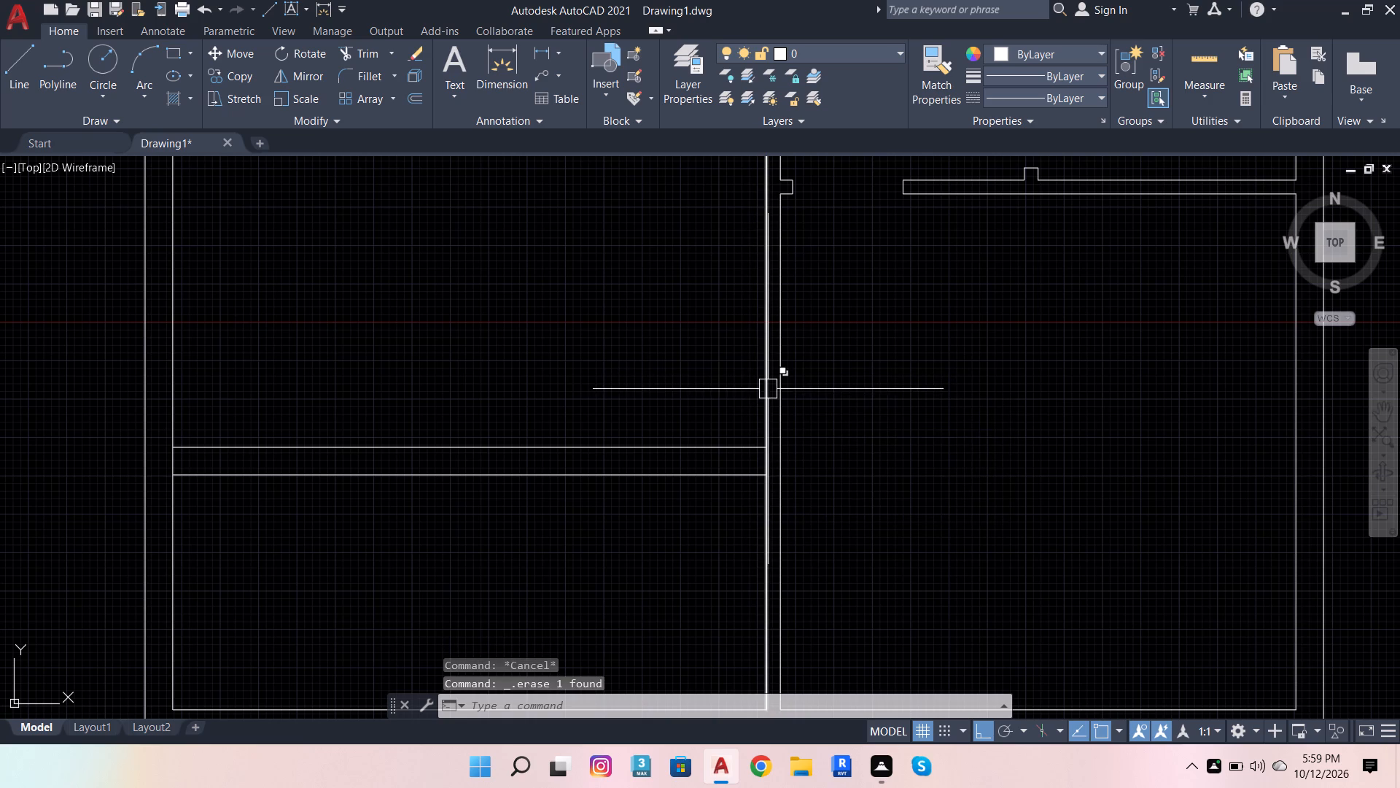
{"action": "left_click", "coordinate": [768, 389]}
{"action": "key", "text": "Delete"}
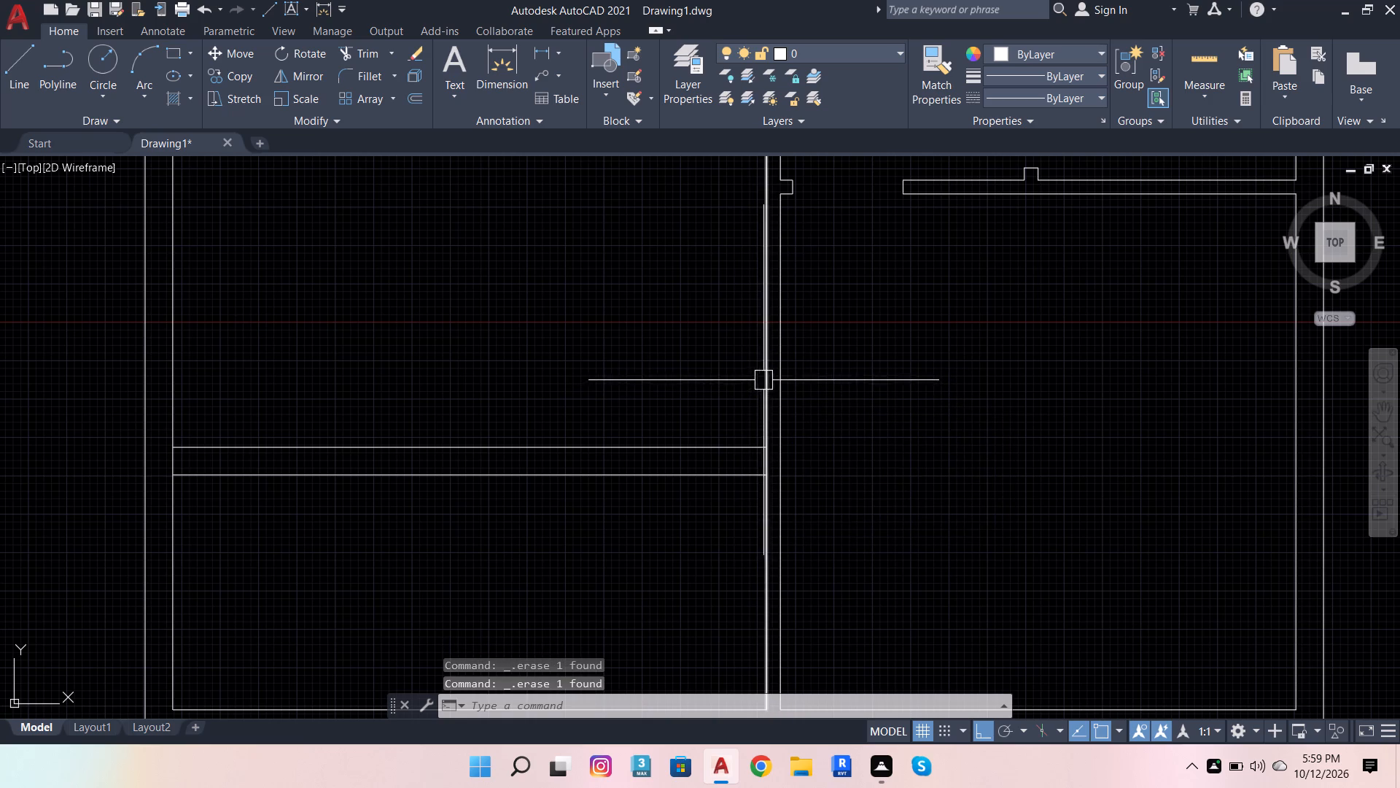
{"action": "left_click", "coordinate": [763, 380]}
{"action": "key", "text": "Delete"}
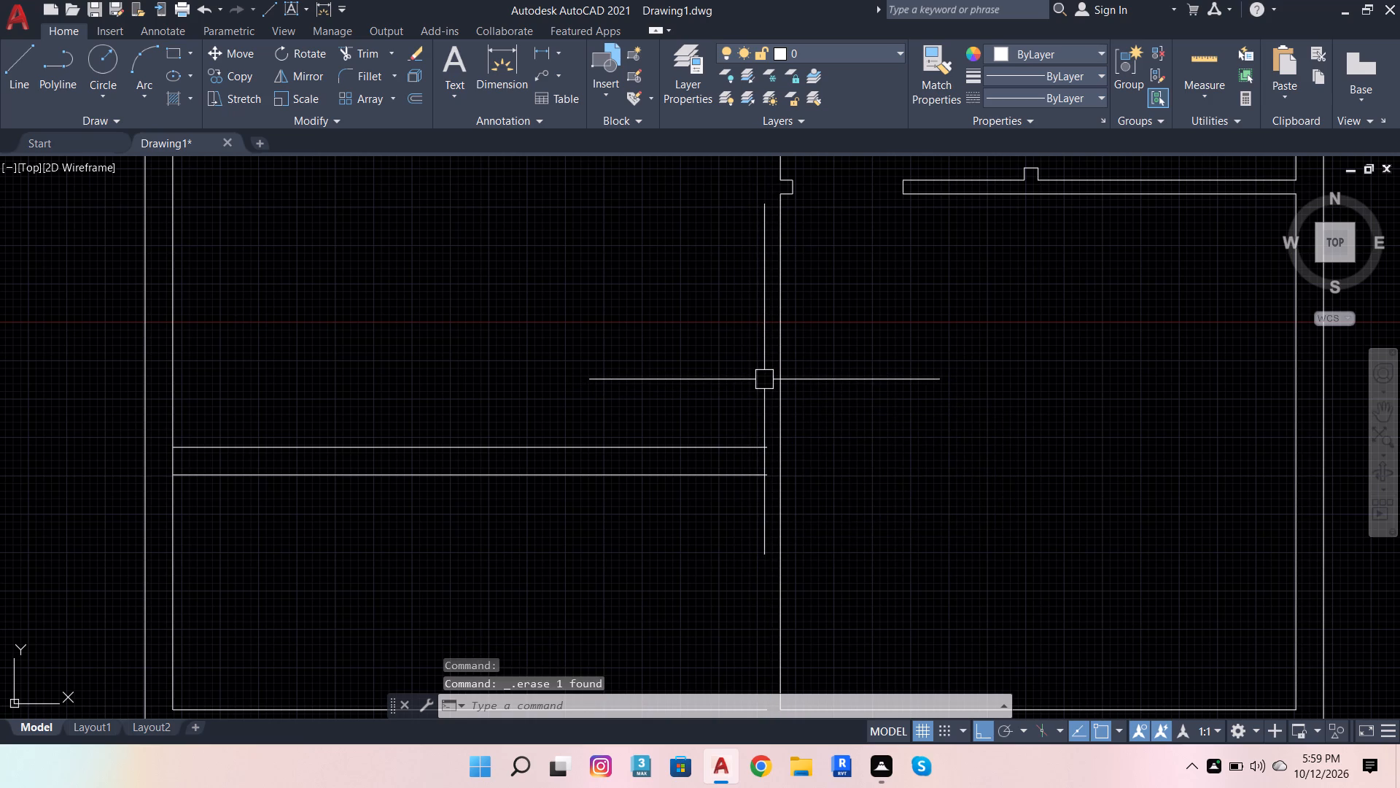
Undo the last line deletion on the west face of the north-south partition.
{"action": "key", "text": "ctrl+z"}
Offset the west face of the north-south partition 6" west to mark the first jamb of the cross-wall opening.
{"action": "left_click", "coordinate": [761, 384]}
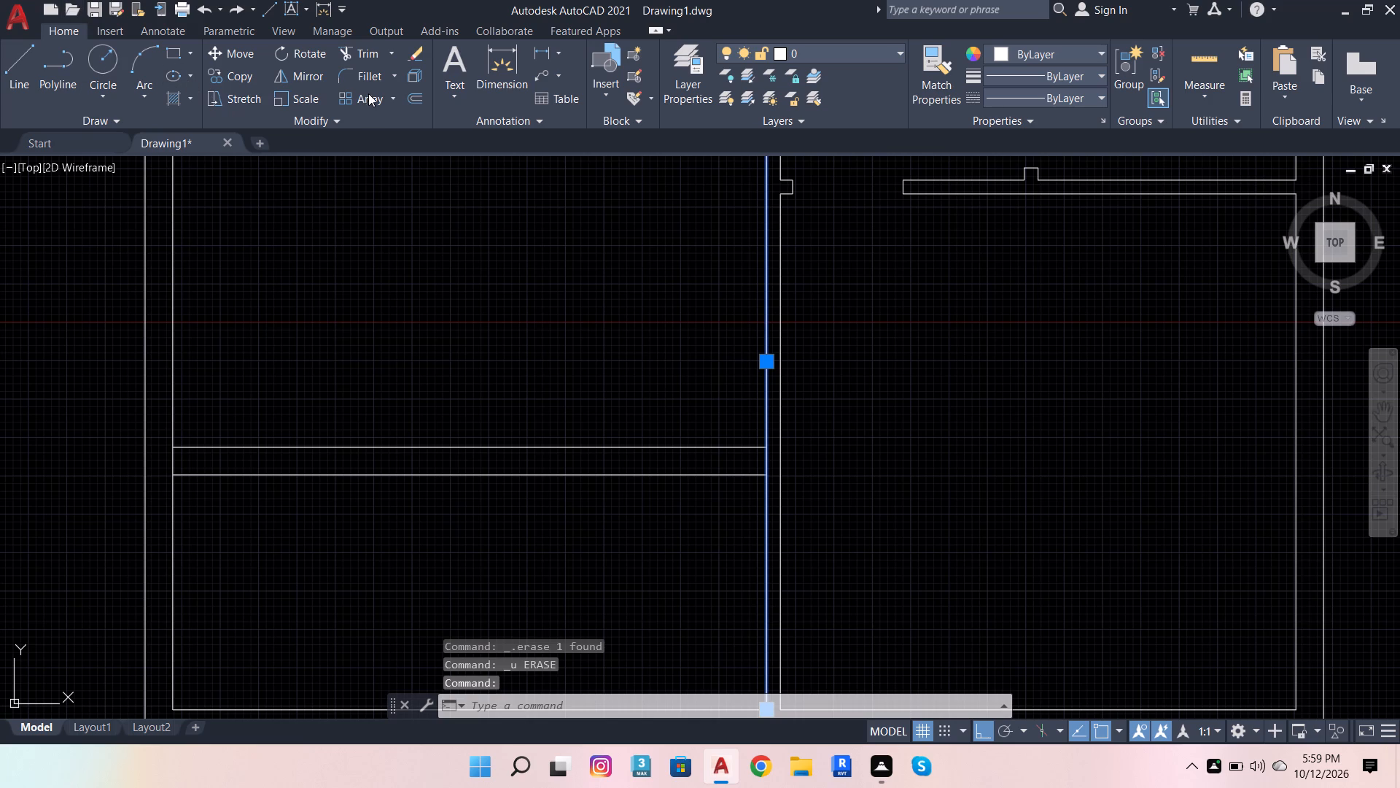
{"action": "left_click", "coordinate": [406, 96]}
{"action": "scroll", "coordinate": [418, 88], "scroll_direction": "down", "scroll_amount": 3}
{"action": "scroll", "coordinate": [432, 150], "scroll_direction": "down", "scroll_amount": 4}
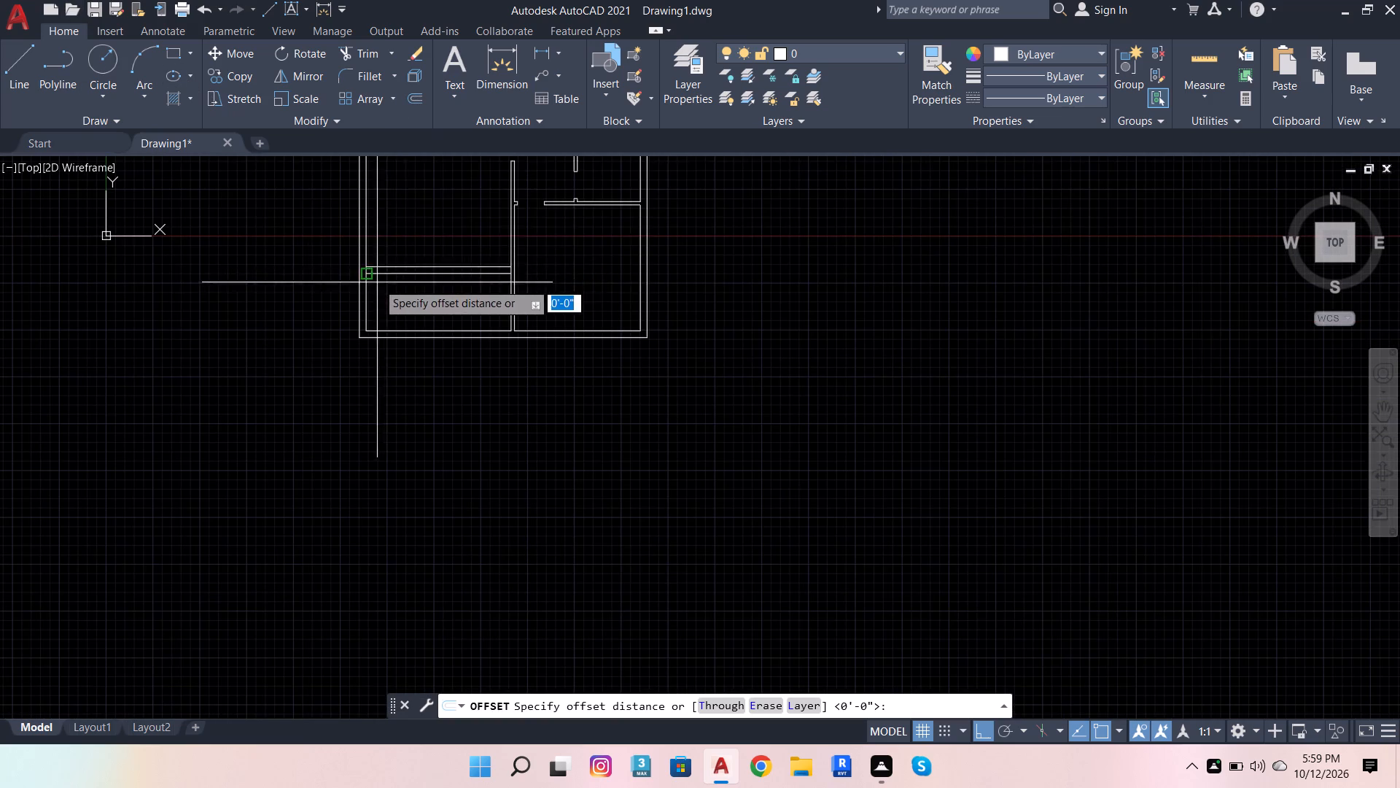
{"action": "scroll", "coordinate": [518, 163], "scroll_direction": "up", "scroll_amount": 2}
{"action": "scroll", "coordinate": [572, 303], "scroll_direction": "down", "scroll_amount": 4}
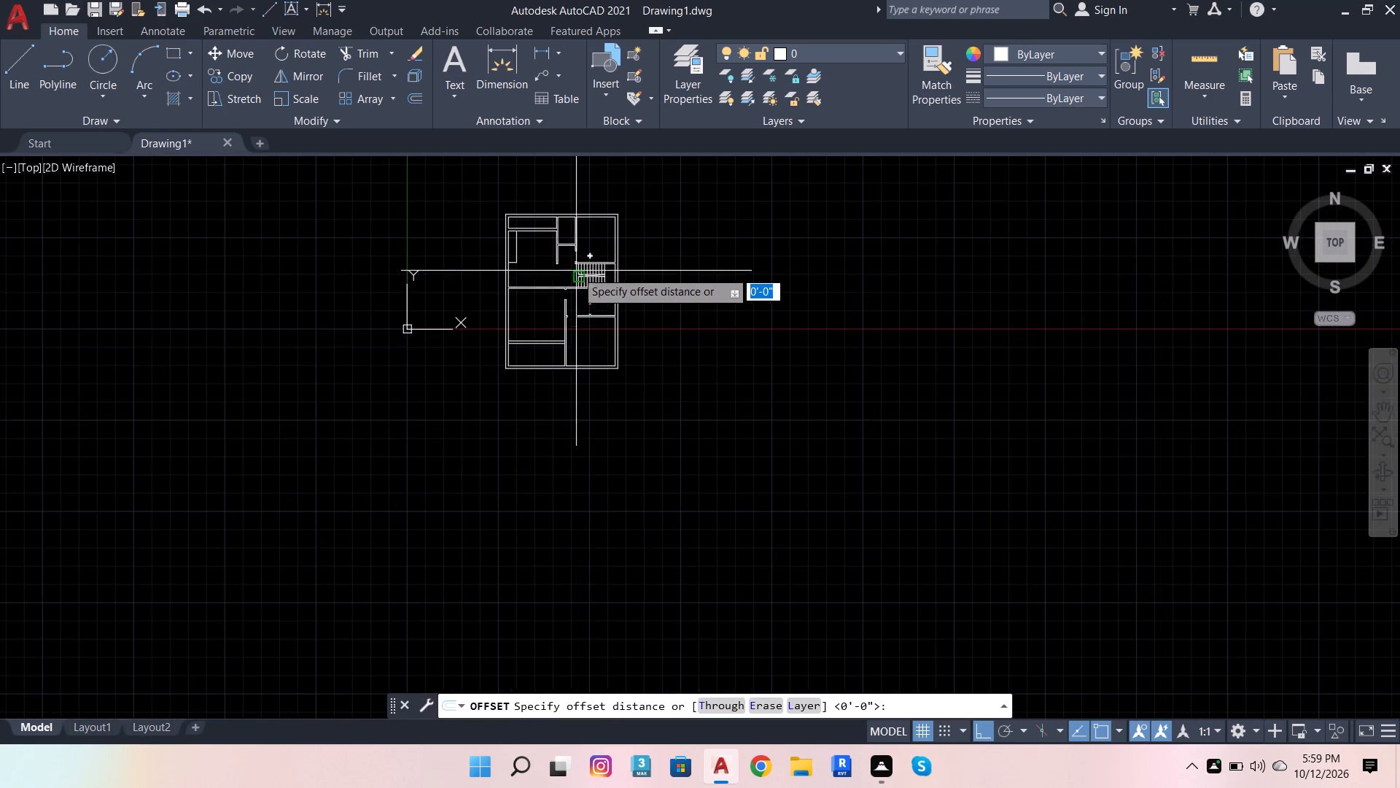
{"action": "scroll", "coordinate": [555, 300], "scroll_direction": "up", "scroll_amount": 5}
{"action": "left_click", "coordinate": [632, 256]}
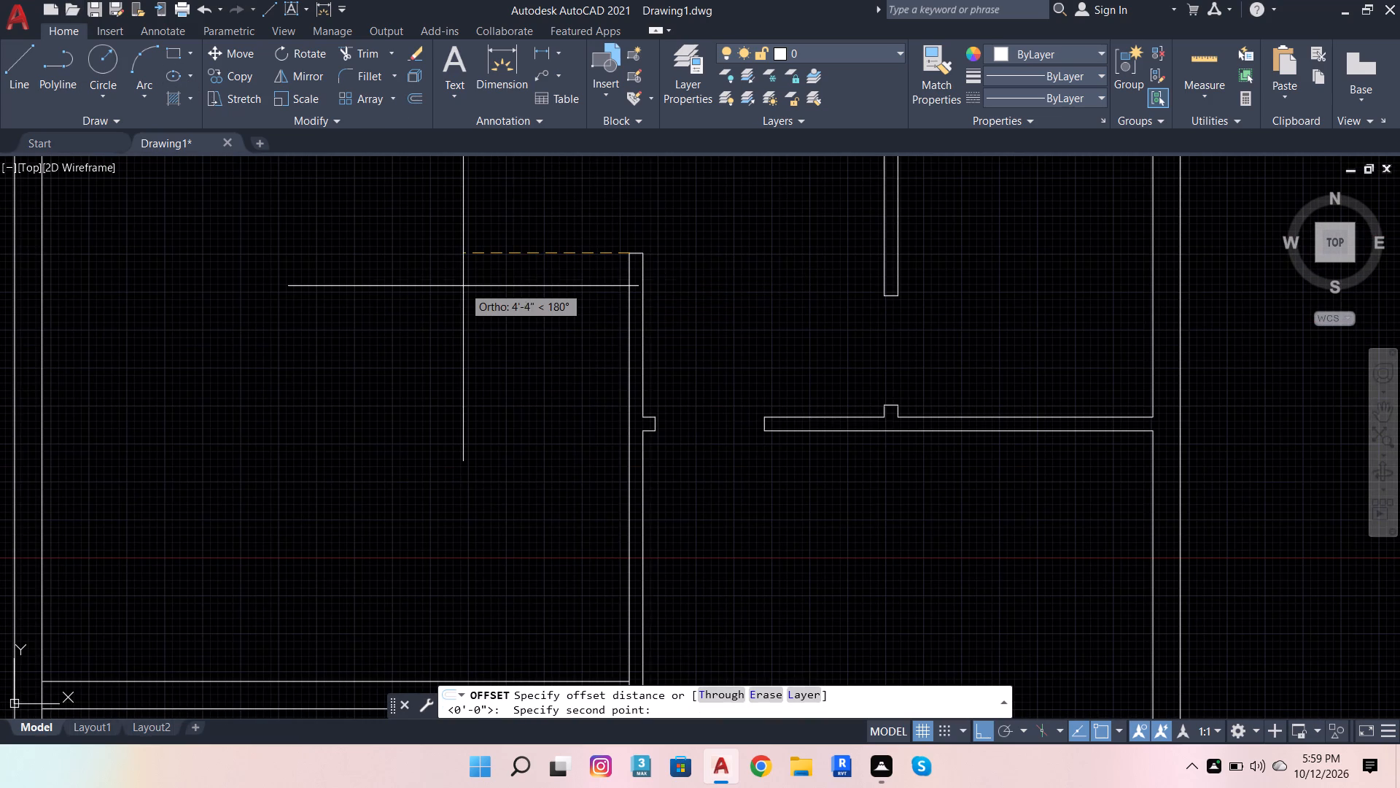
{"action": "key", "text": "6"}
{"action": "key", "text": "Return"}
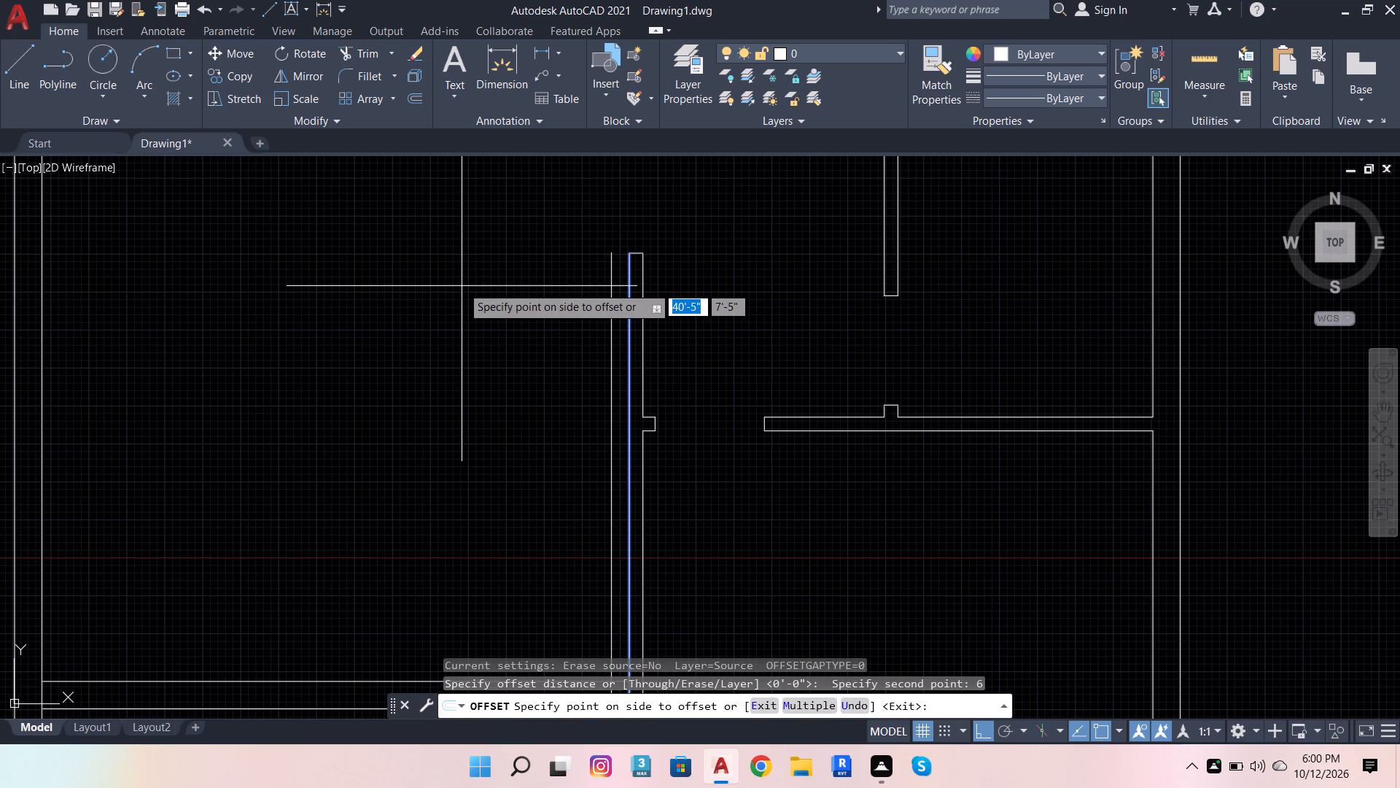
{"action": "left_click", "coordinate": [462, 286]}
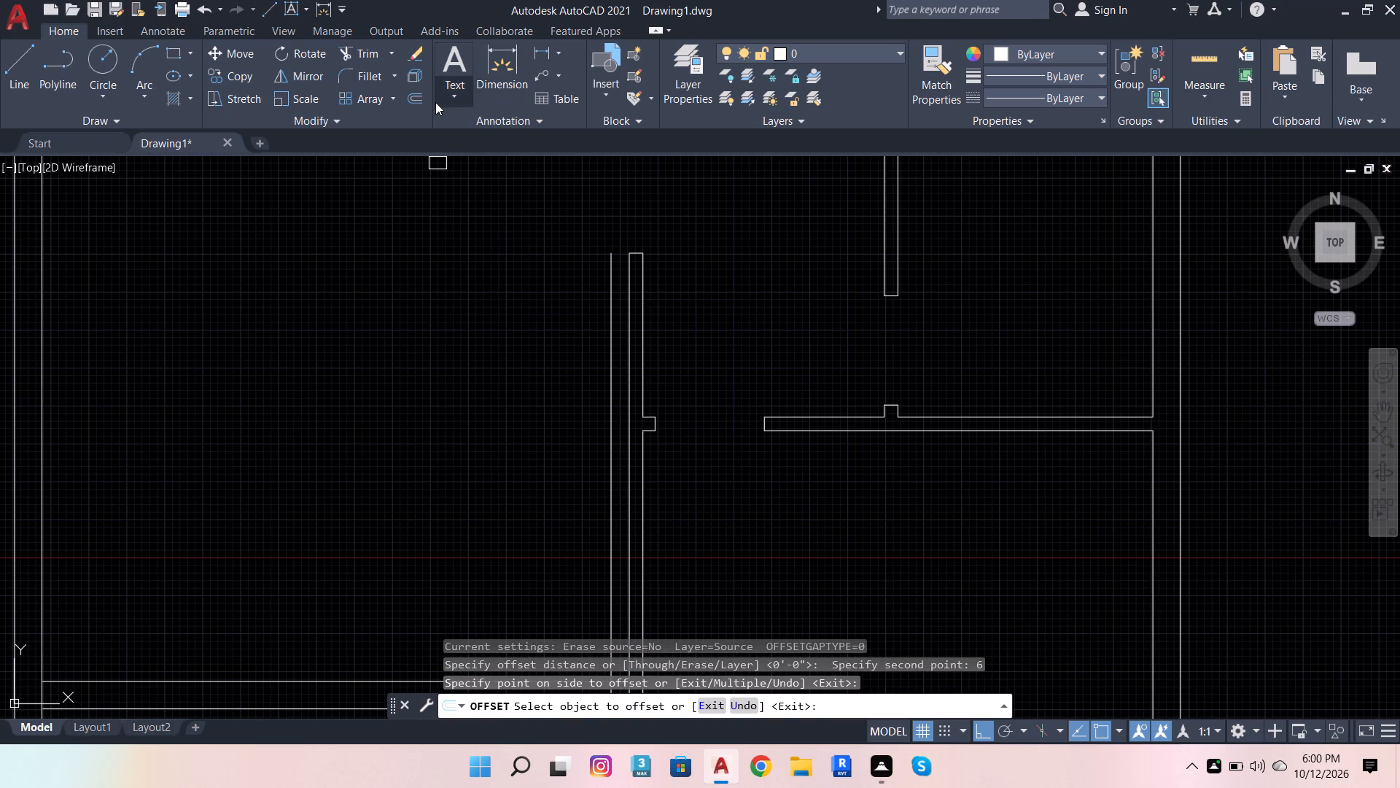
Offset the new jamb line 4' west across the southwest cross wall to mark the opening's second jamb.
{"action": "left_click", "coordinate": [415, 102]}
{"action": "left_click", "coordinate": [615, 255]}
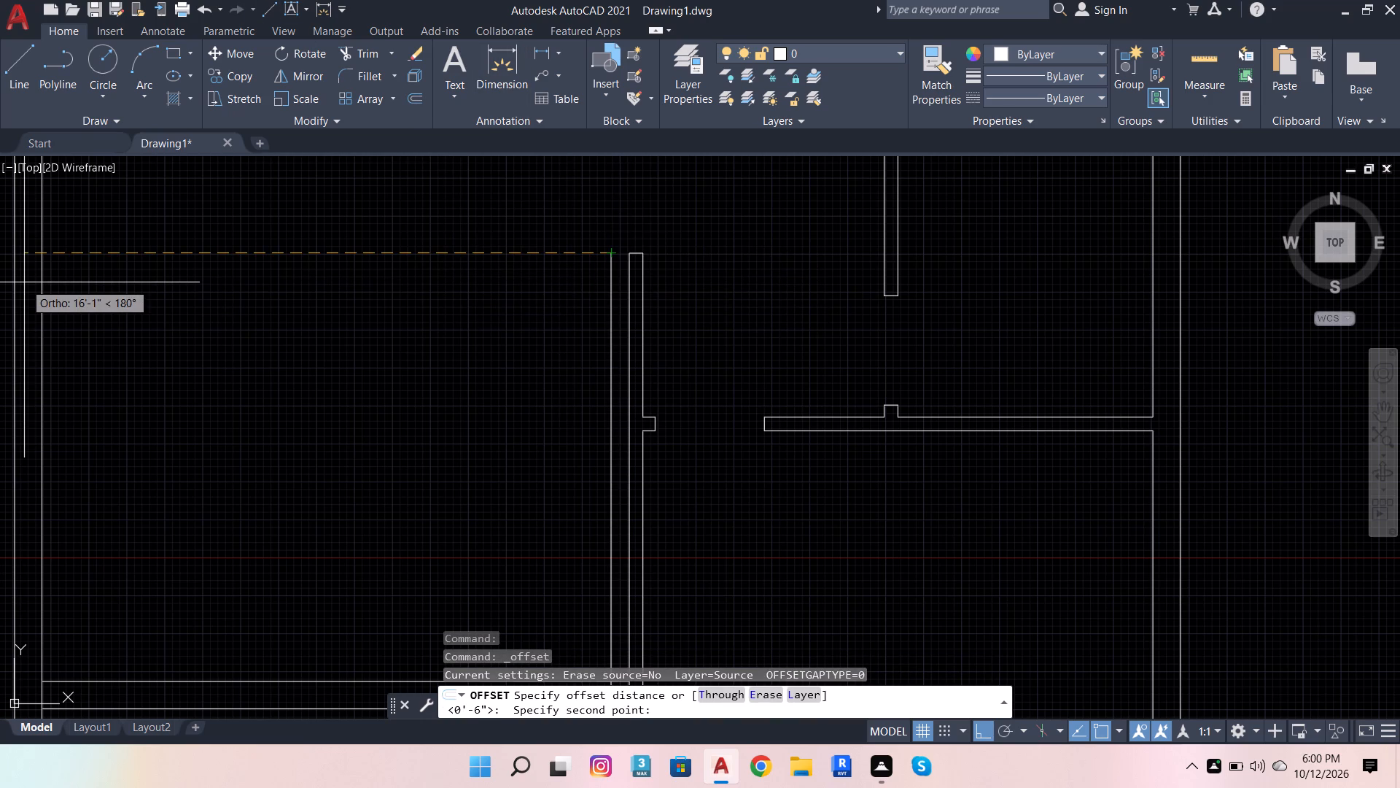
{"action": "type", "text": "4'"}
{"action": "key", "text": "Return"}
{"action": "key", "text": "period"}
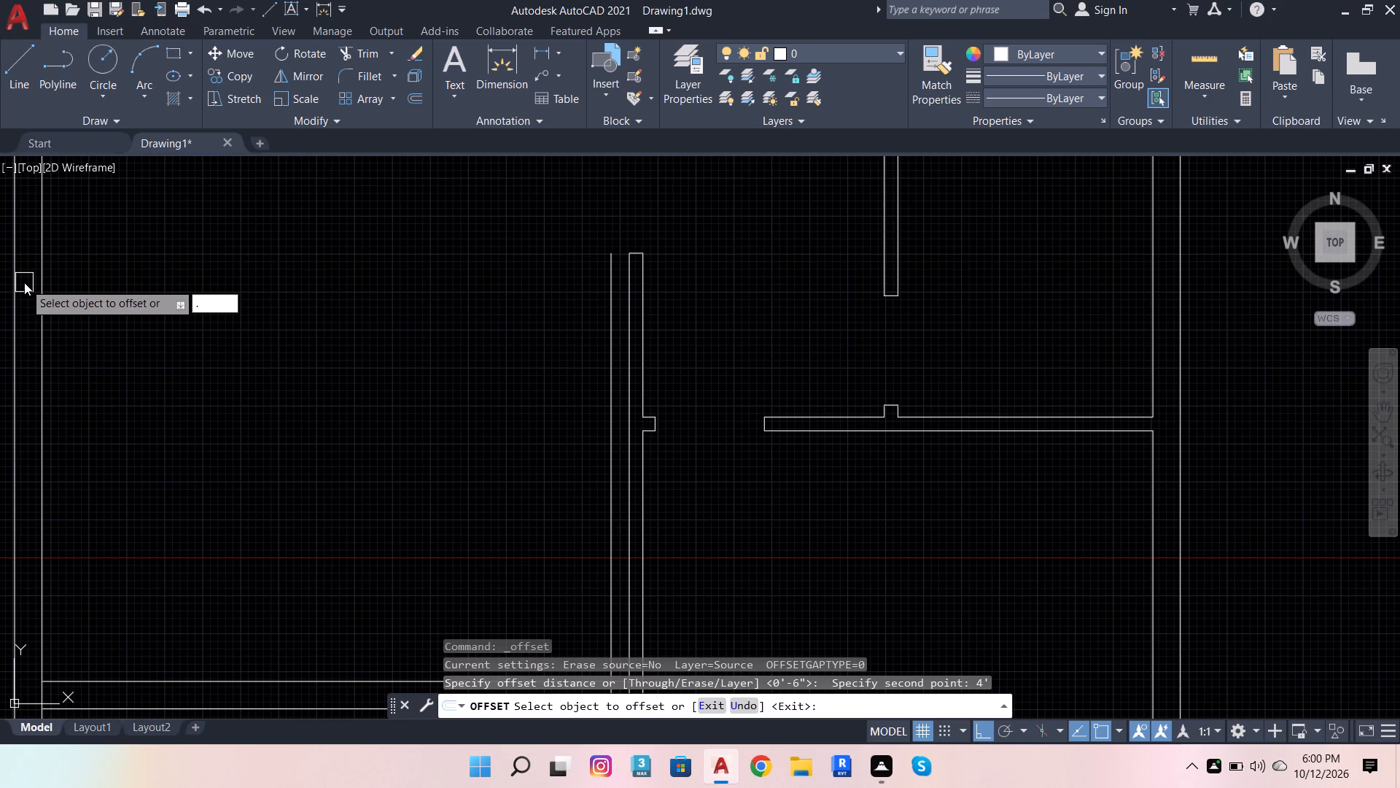
{"action": "key", "text": "Return"}
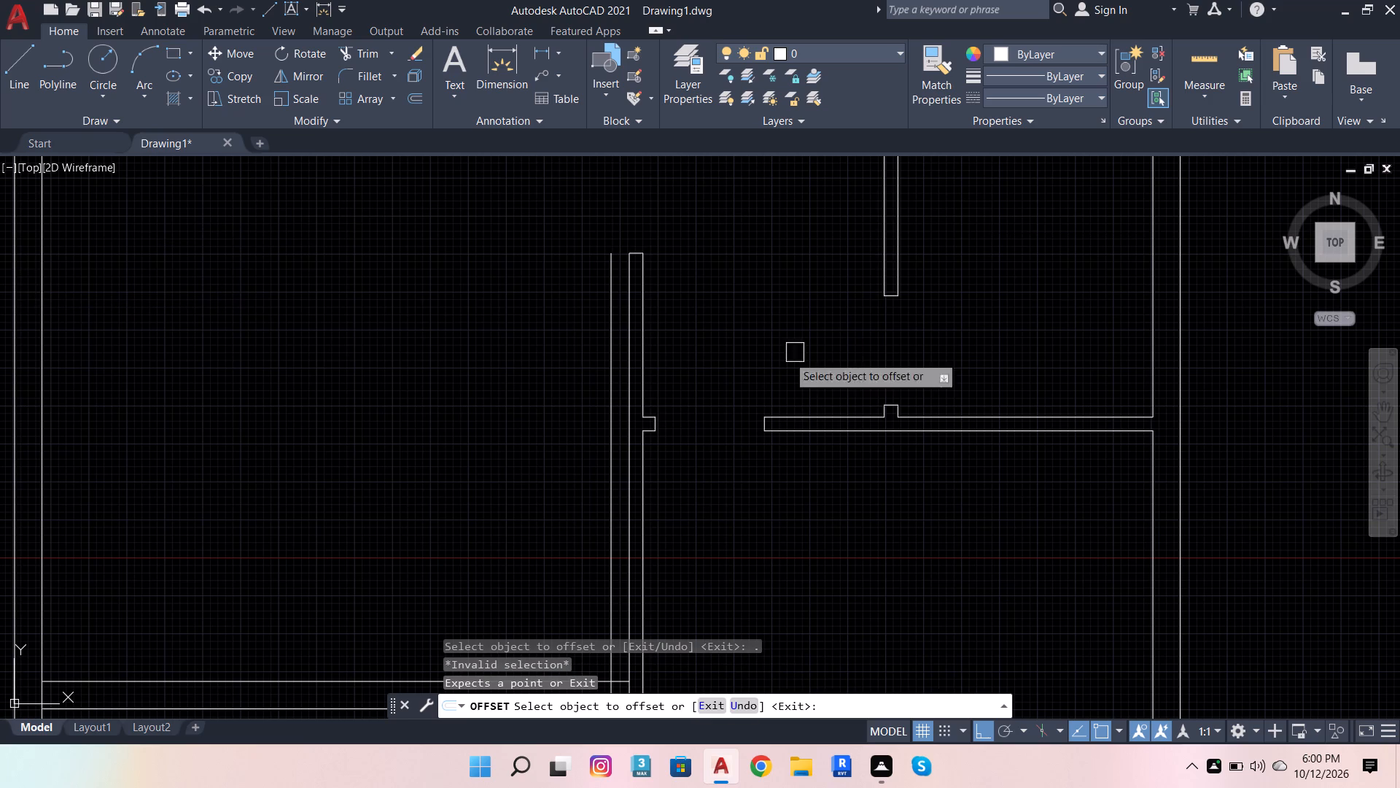
{"action": "left_click", "coordinate": [603, 417]}
{"action": "left_click", "coordinate": [273, 360]}
{"action": "scroll", "coordinate": [836, 362], "scroll_direction": "down", "scroll_amount": 3}
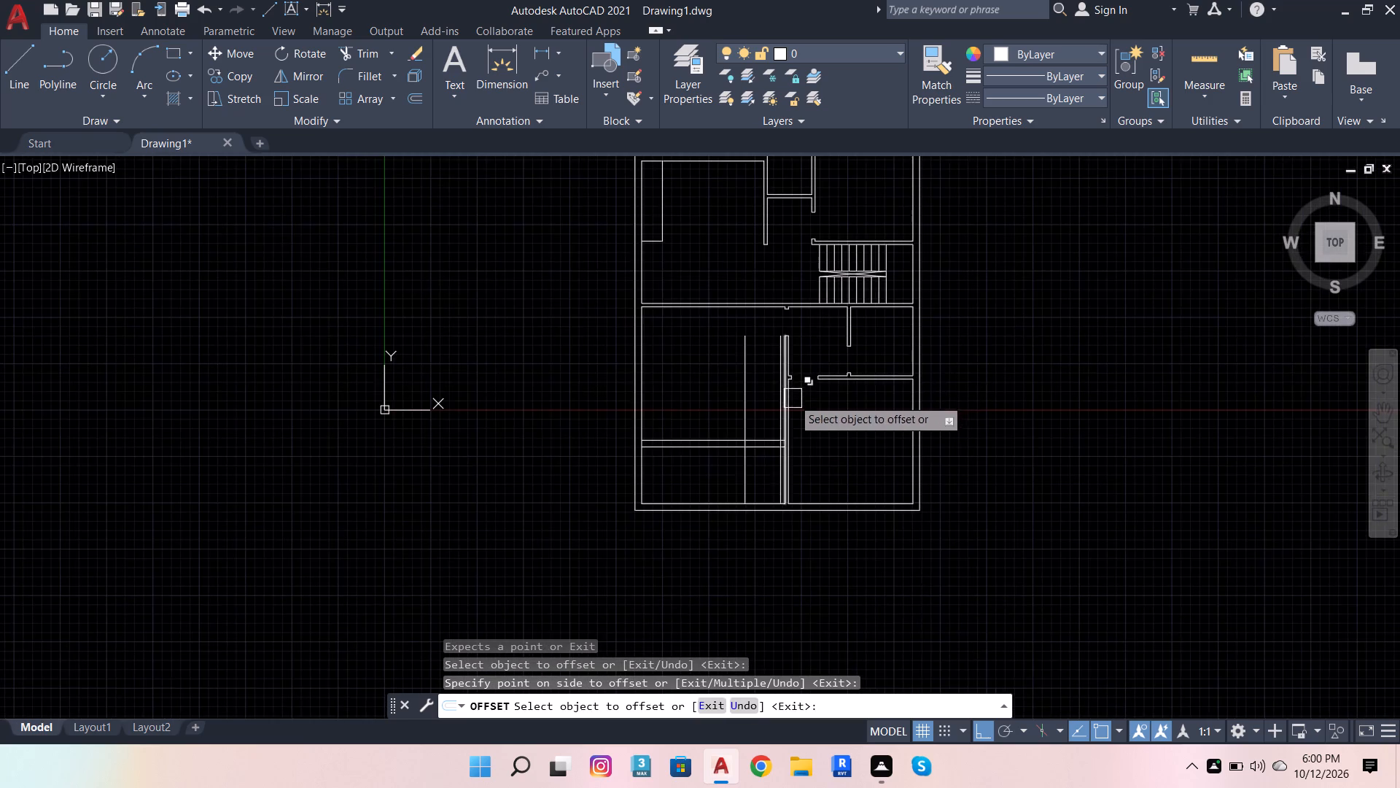
Dimension the distance between the two jamb lines at the southwest cross wall.
{"action": "scroll", "coordinate": [780, 421], "scroll_direction": "up", "scroll_amount": 3}
{"action": "left_click", "coordinate": [491, 61]}
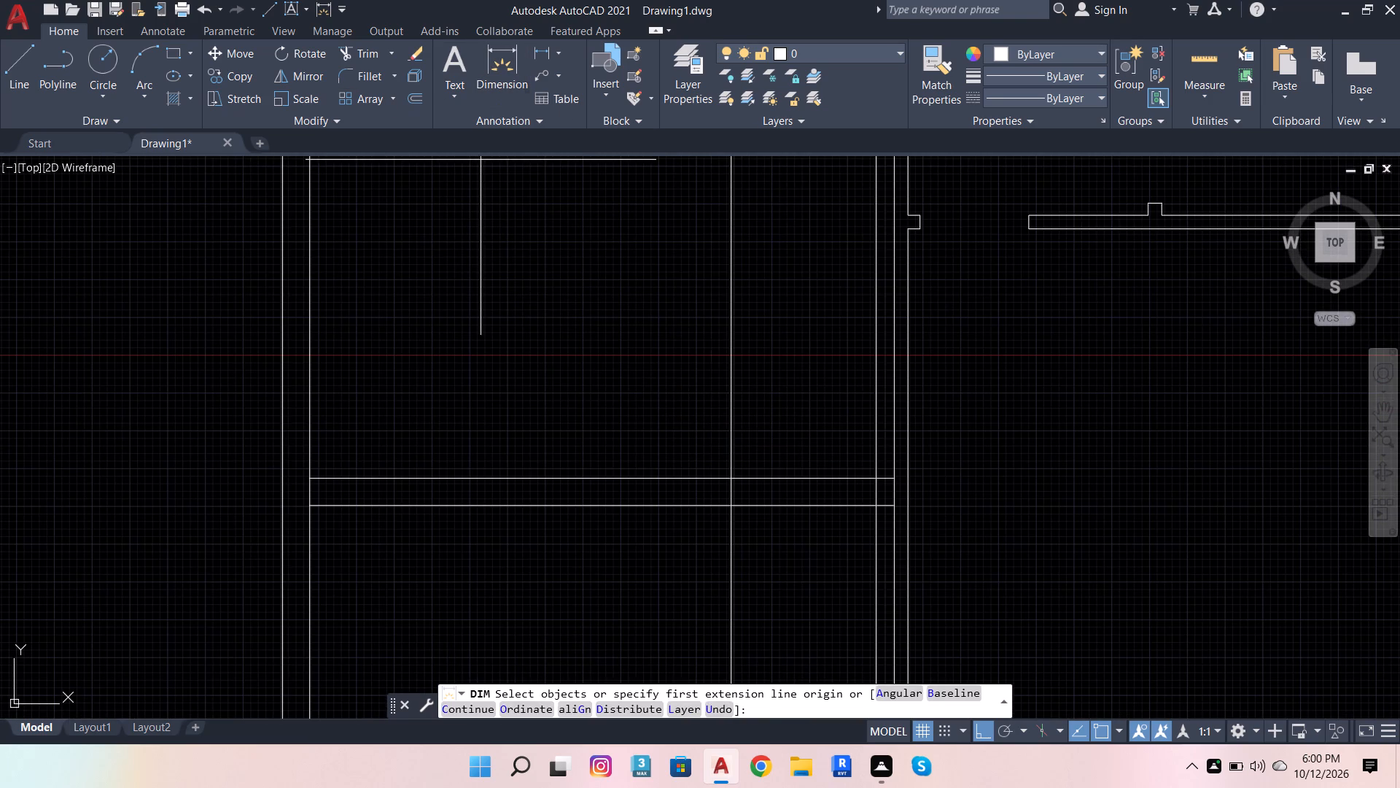
{"action": "left_click", "coordinate": [735, 477]}
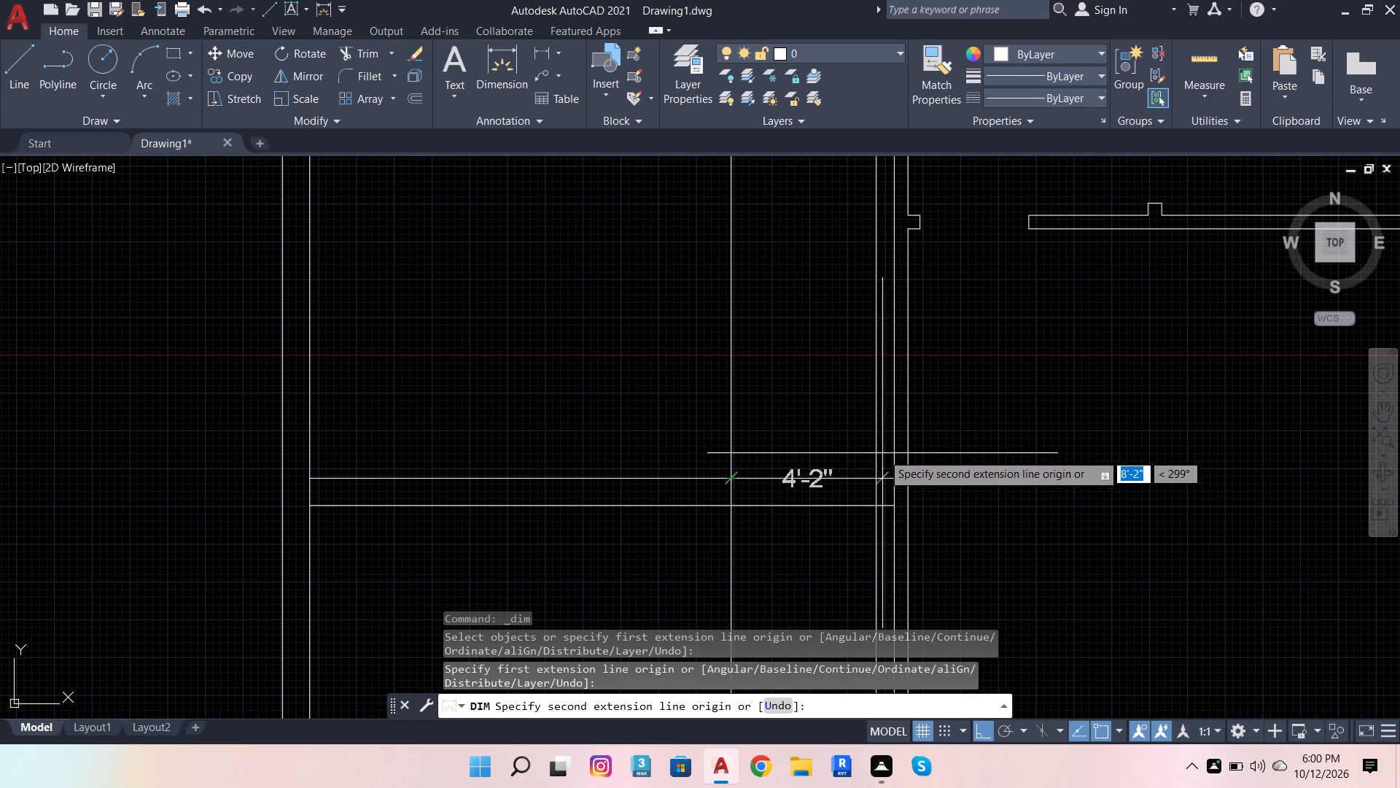
{"action": "left_click", "coordinate": [874, 477]}
{"action": "left_click", "coordinate": [809, 369]}
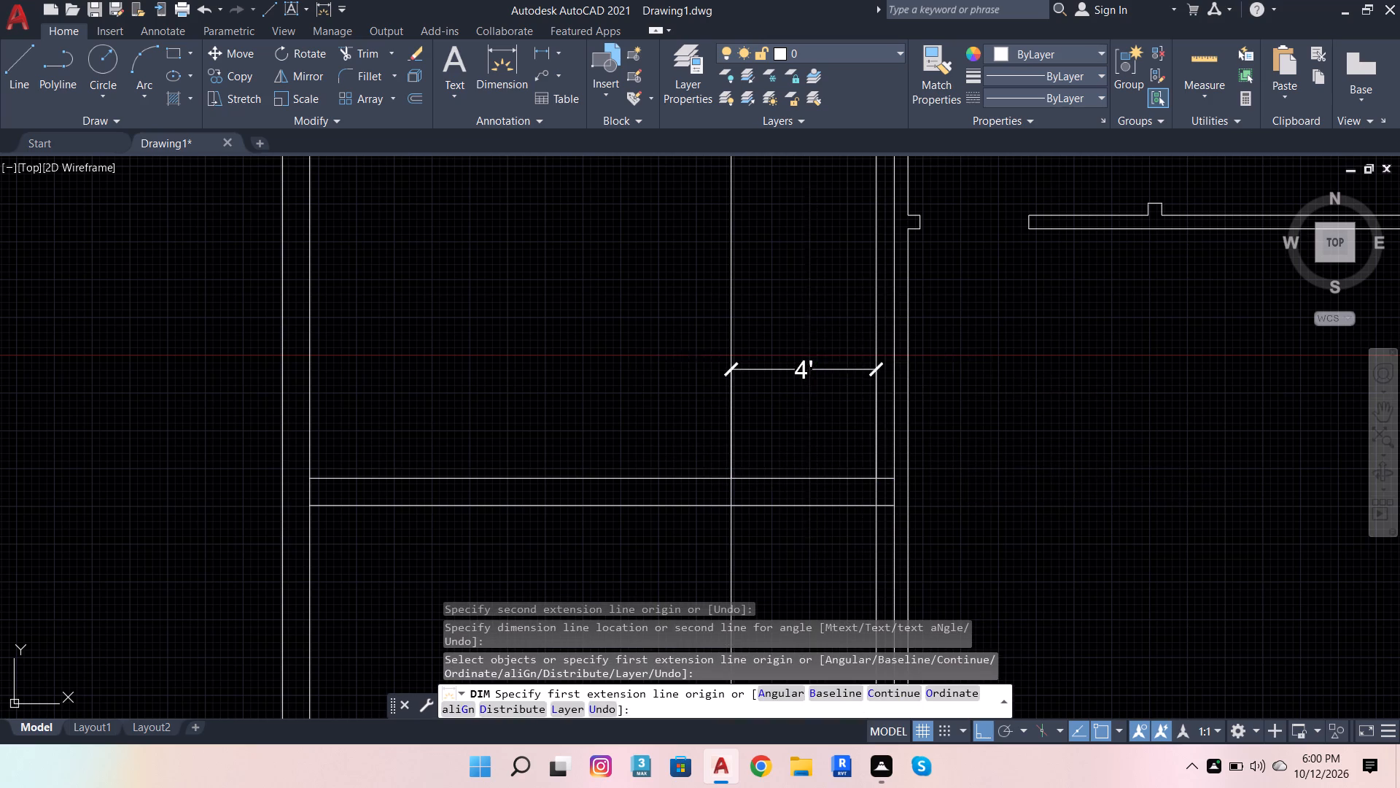
{"action": "key", "text": "Escape"}
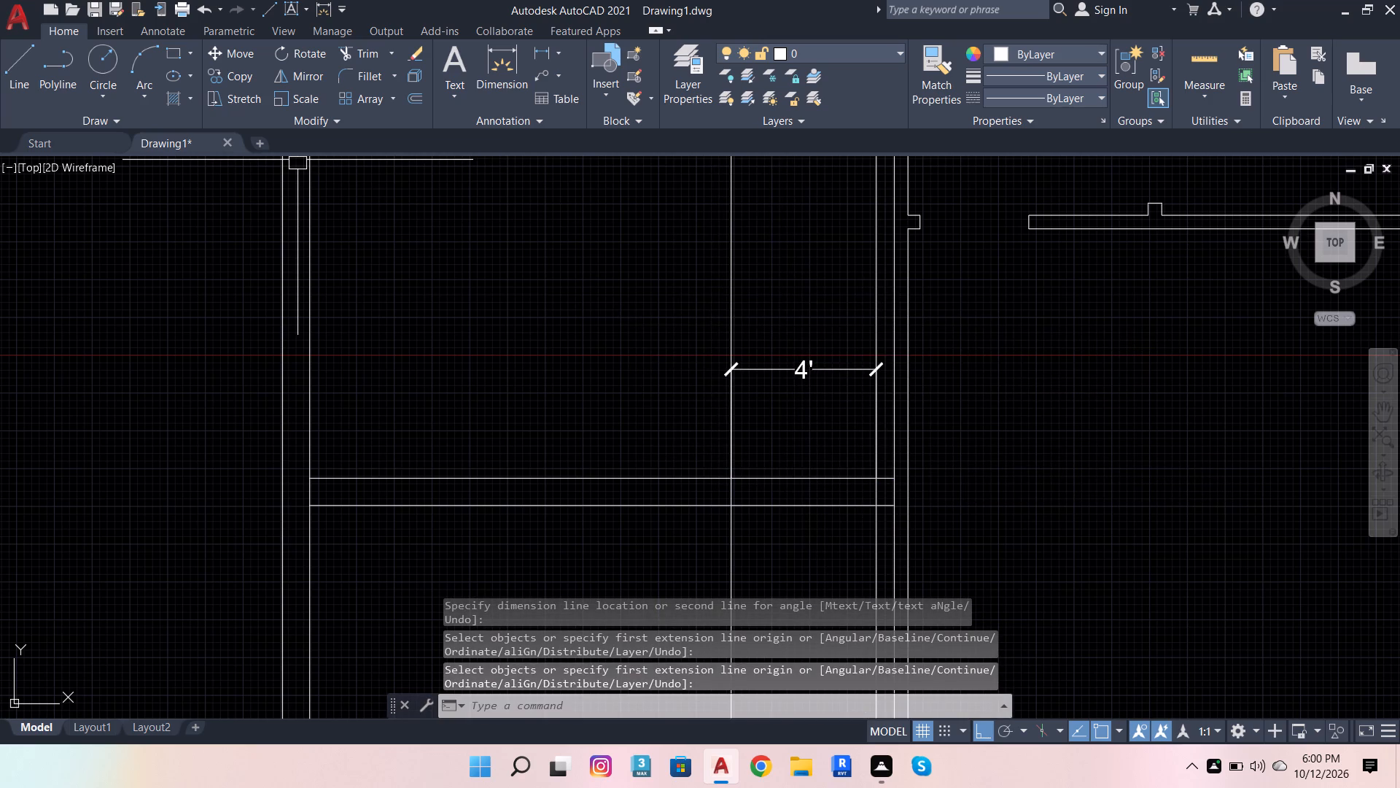
Trim both jamb lines to the cross wall's thickness and cut the wall faces between them, forming the 4' opening.
{"action": "left_click", "coordinate": [342, 49]}
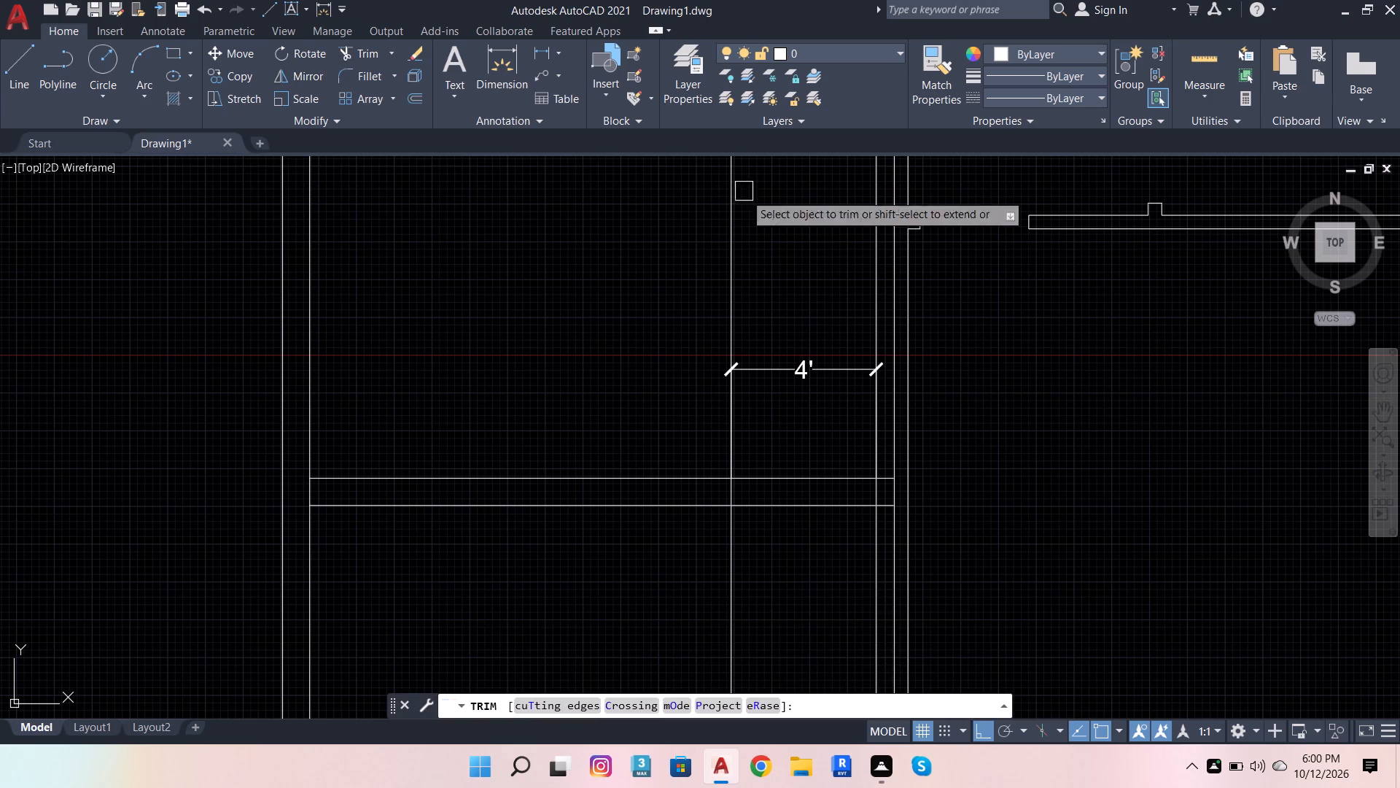
{"action": "left_click_drag", "start_coordinate": [758, 306], "coordinate": [687, 373]}
{"action": "left_click_drag", "start_coordinate": [833, 363], "coordinate": [875, 412]}
{"action": "left_click", "coordinate": [875, 412]}
{"action": "left_click", "coordinate": [879, 570]}
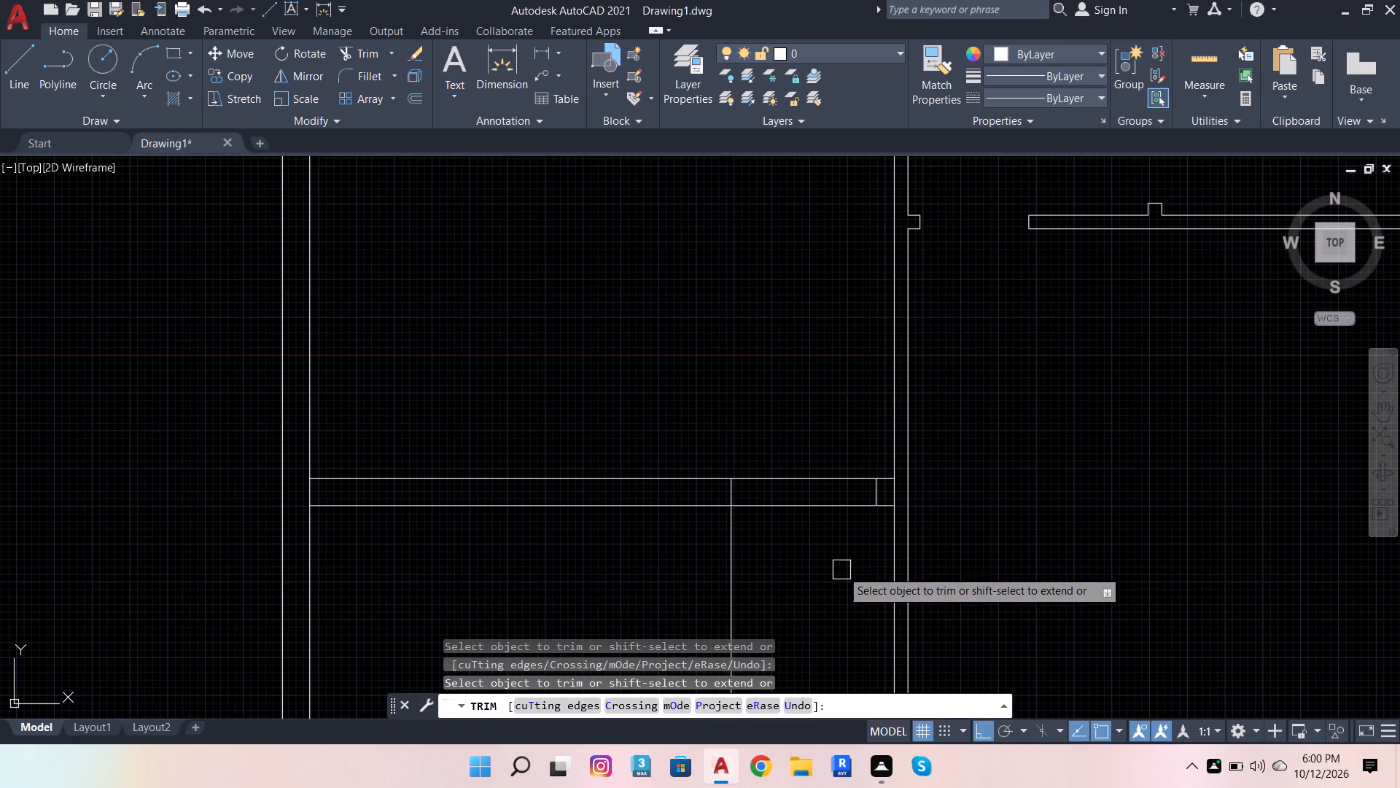
{"action": "left_click", "coordinate": [727, 570]}
{"action": "left_click", "coordinate": [817, 452]}
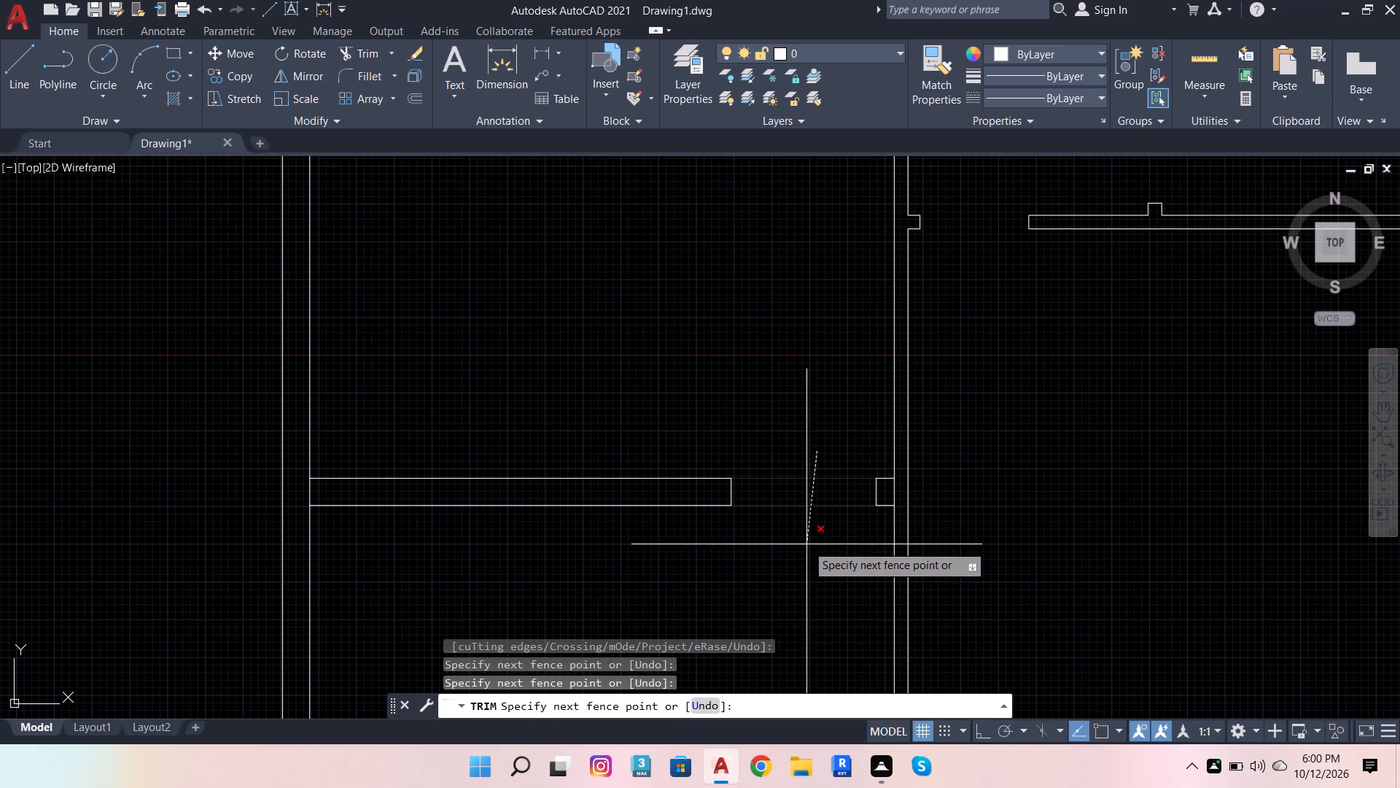
{"action": "left_click", "coordinate": [806, 544]}
Trim the partition's west face line between the two cross-wall faces at the short stub beside the opening.
{"action": "scroll", "coordinate": [922, 507], "scroll_direction": "up", "scroll_amount": 3}
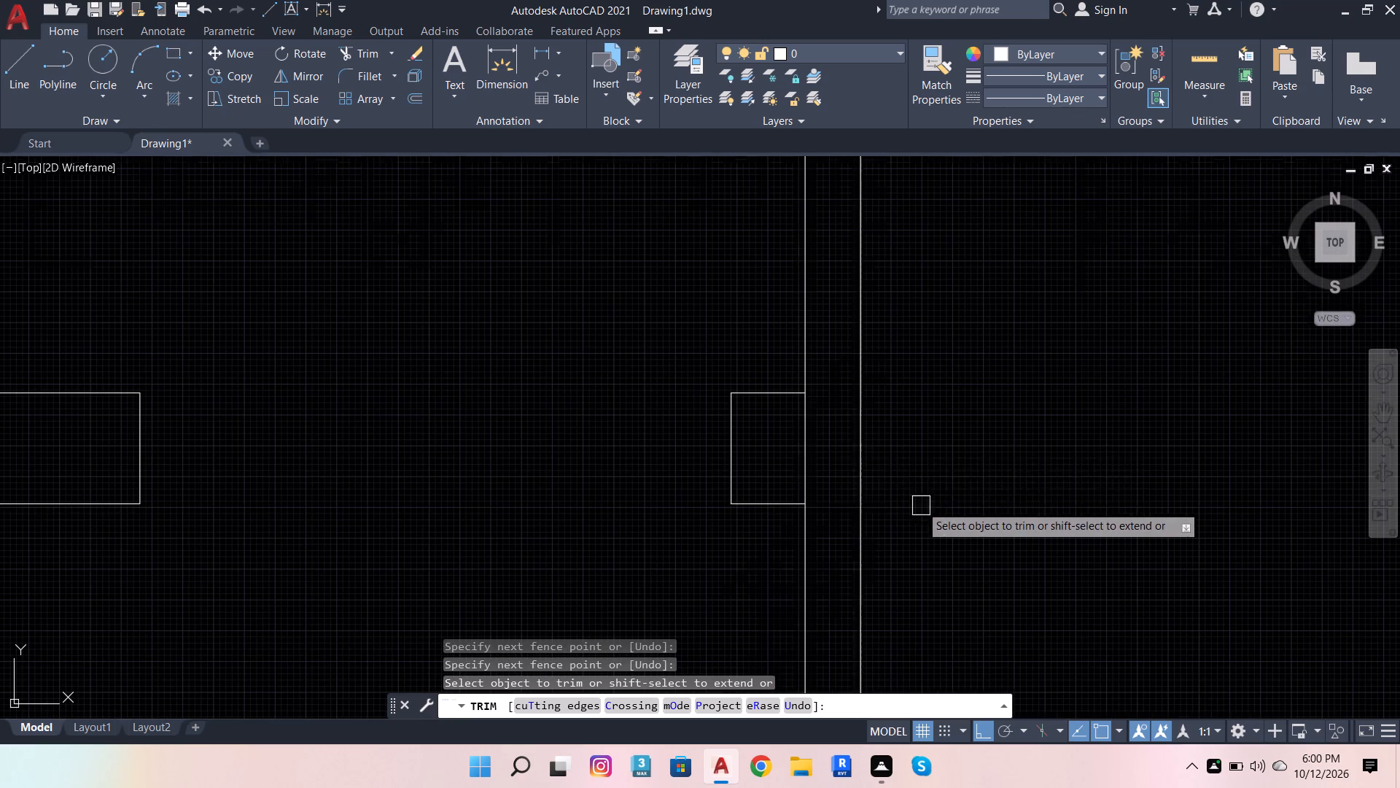
{"action": "left_click", "coordinate": [795, 436]}
{"action": "left_click", "coordinate": [818, 439]}
Extend the west edge of the short partition stub up to the north face of the southwest room's north wall.
{"action": "scroll", "coordinate": [797, 471], "scroll_direction": "down", "scroll_amount": 3}
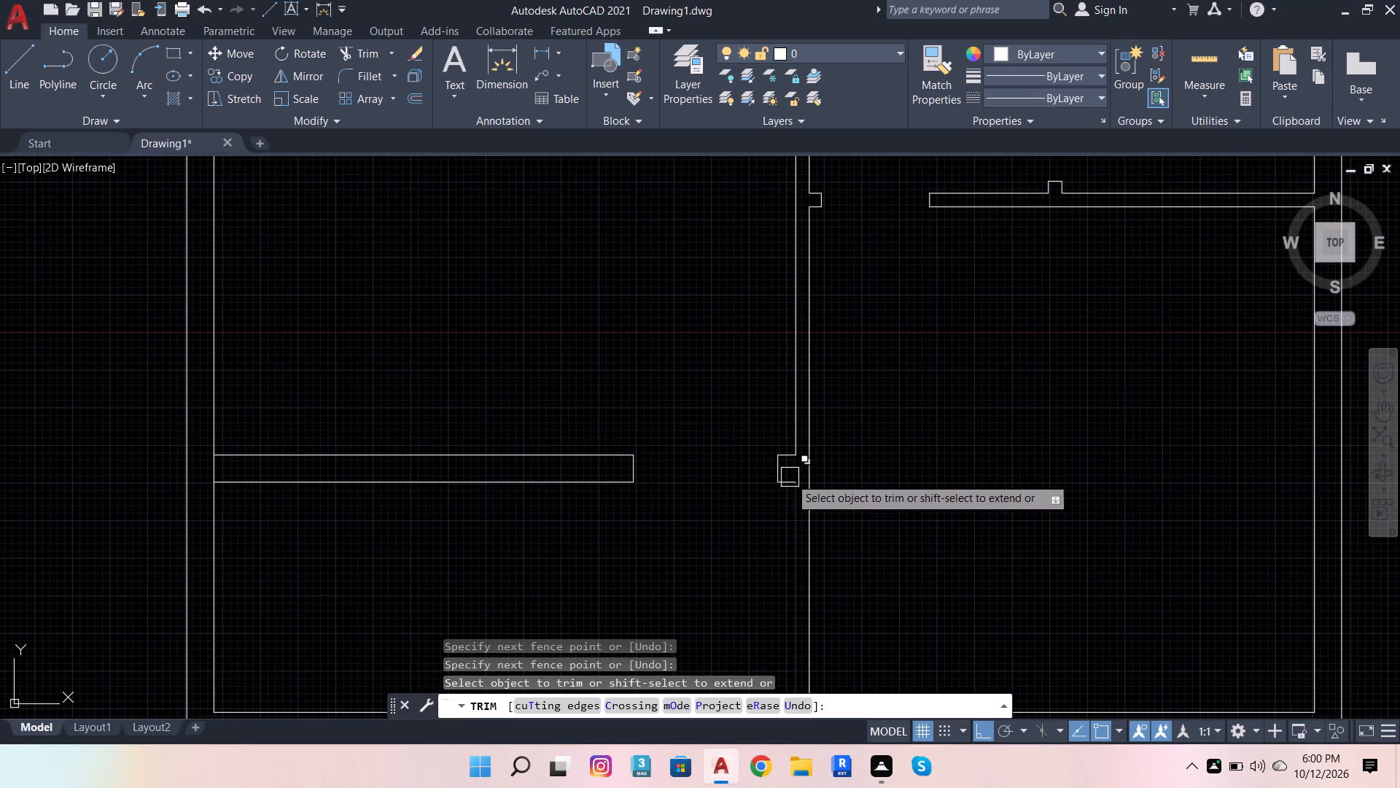
{"action": "scroll", "coordinate": [567, 403], "scroll_direction": "down", "scroll_amount": 3}
{"action": "scroll", "coordinate": [637, 327], "scroll_direction": "up", "scroll_amount": 2}
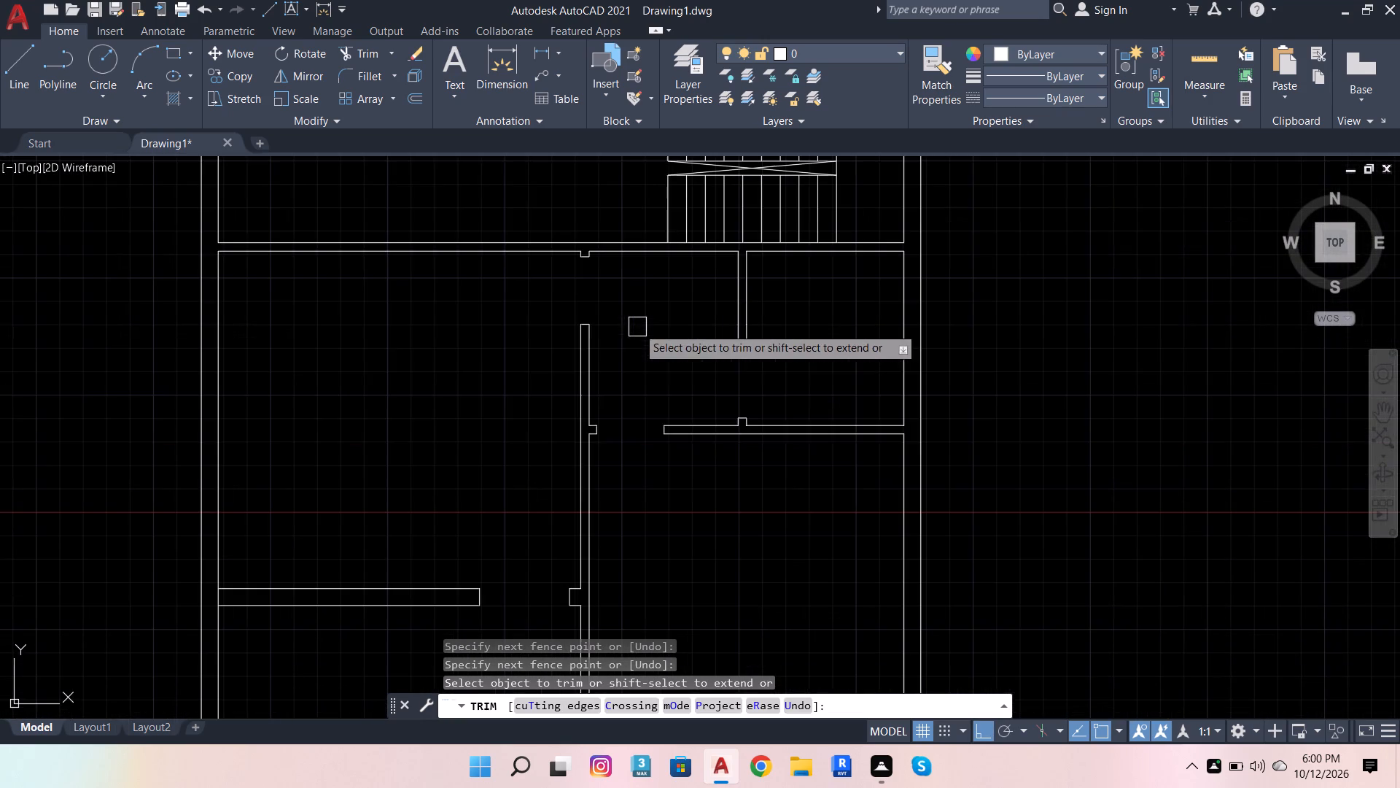
{"action": "scroll", "coordinate": [598, 435], "scroll_direction": "down", "scroll_amount": 1}
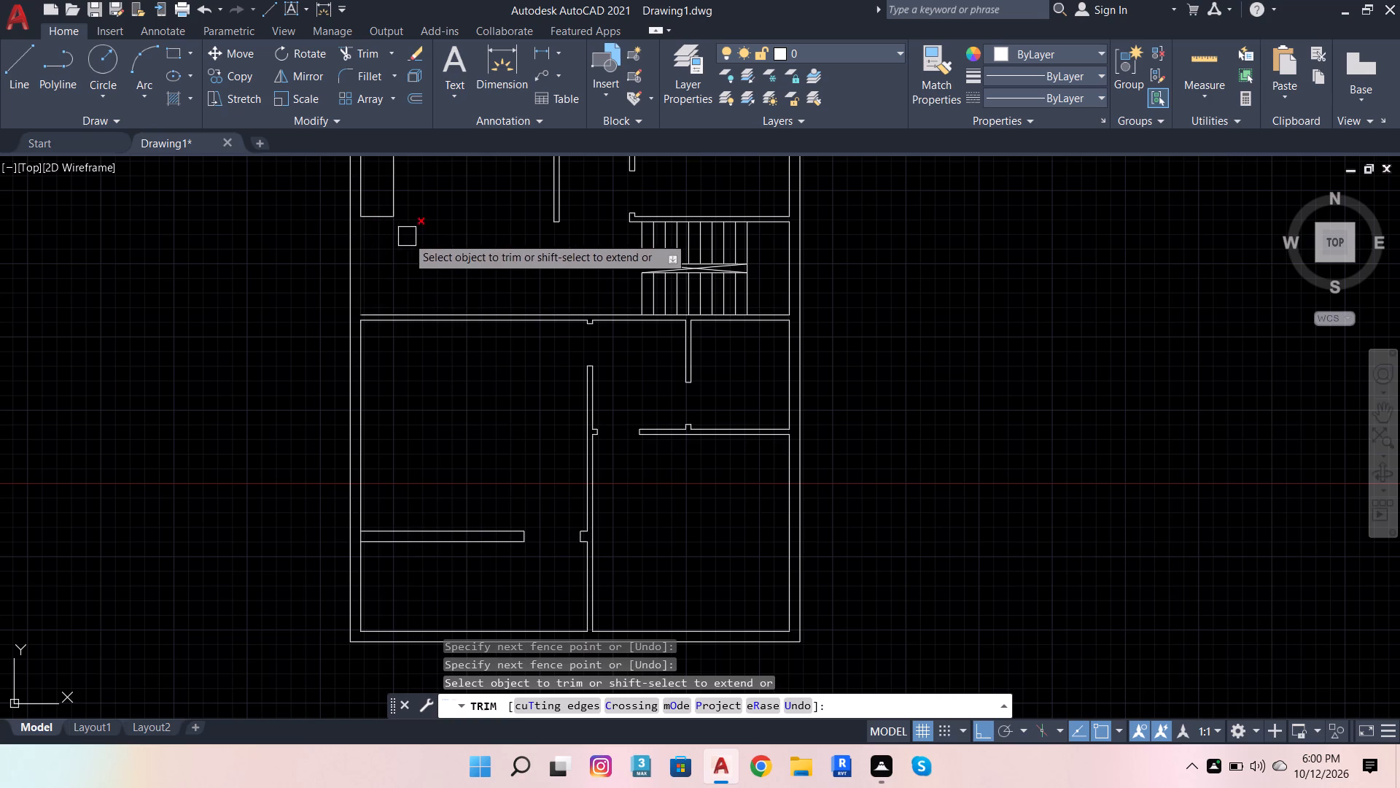
{"action": "scroll", "coordinate": [536, 302], "scroll_direction": "up", "scroll_amount": 4}
{"action": "scroll", "coordinate": [854, 382], "scroll_direction": "up", "scroll_amount": 2}
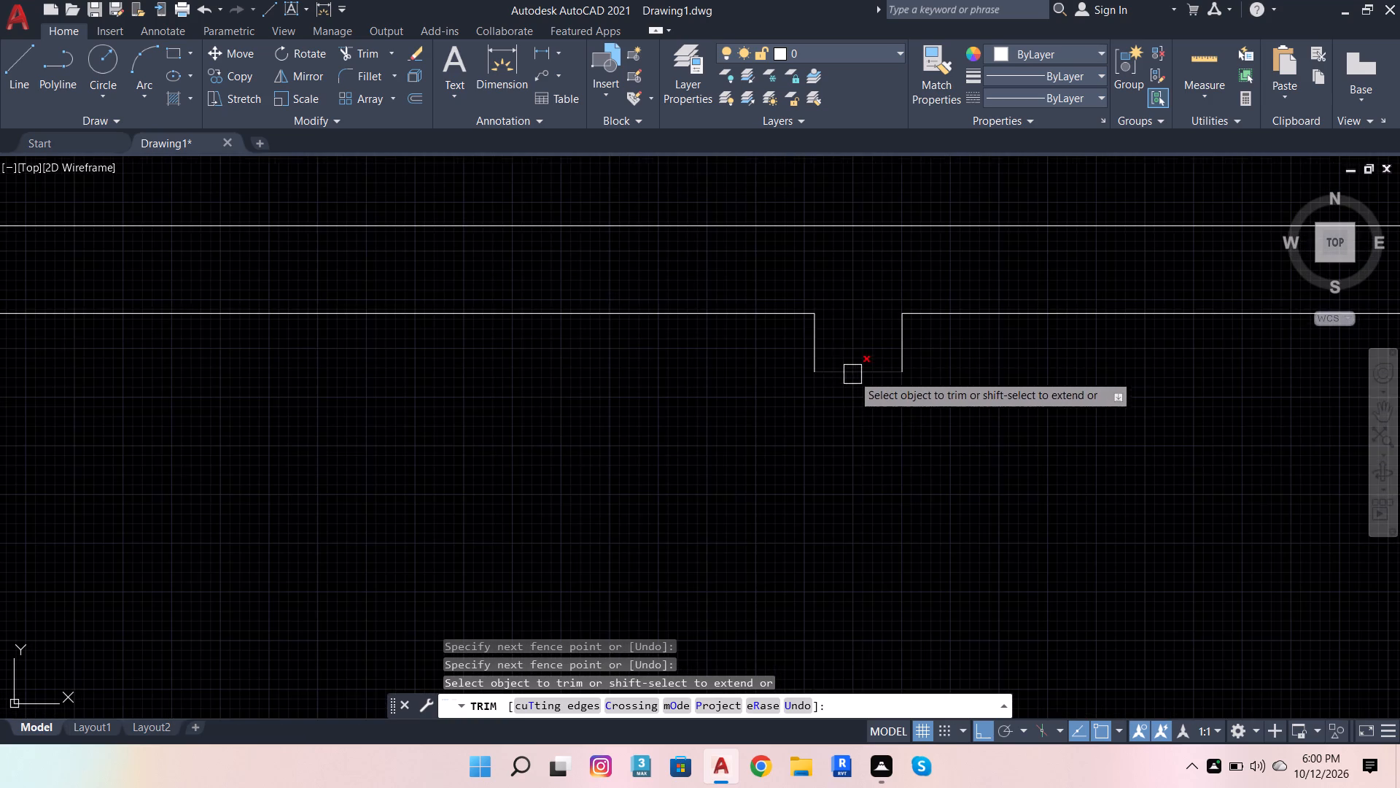
{"action": "left_click", "coordinate": [809, 344], "text": "shift"}
{"action": "left_click", "coordinate": [817, 339], "text": "shift"}
{"action": "scroll", "coordinate": [855, 354], "scroll_direction": "down", "scroll_amount": 2}
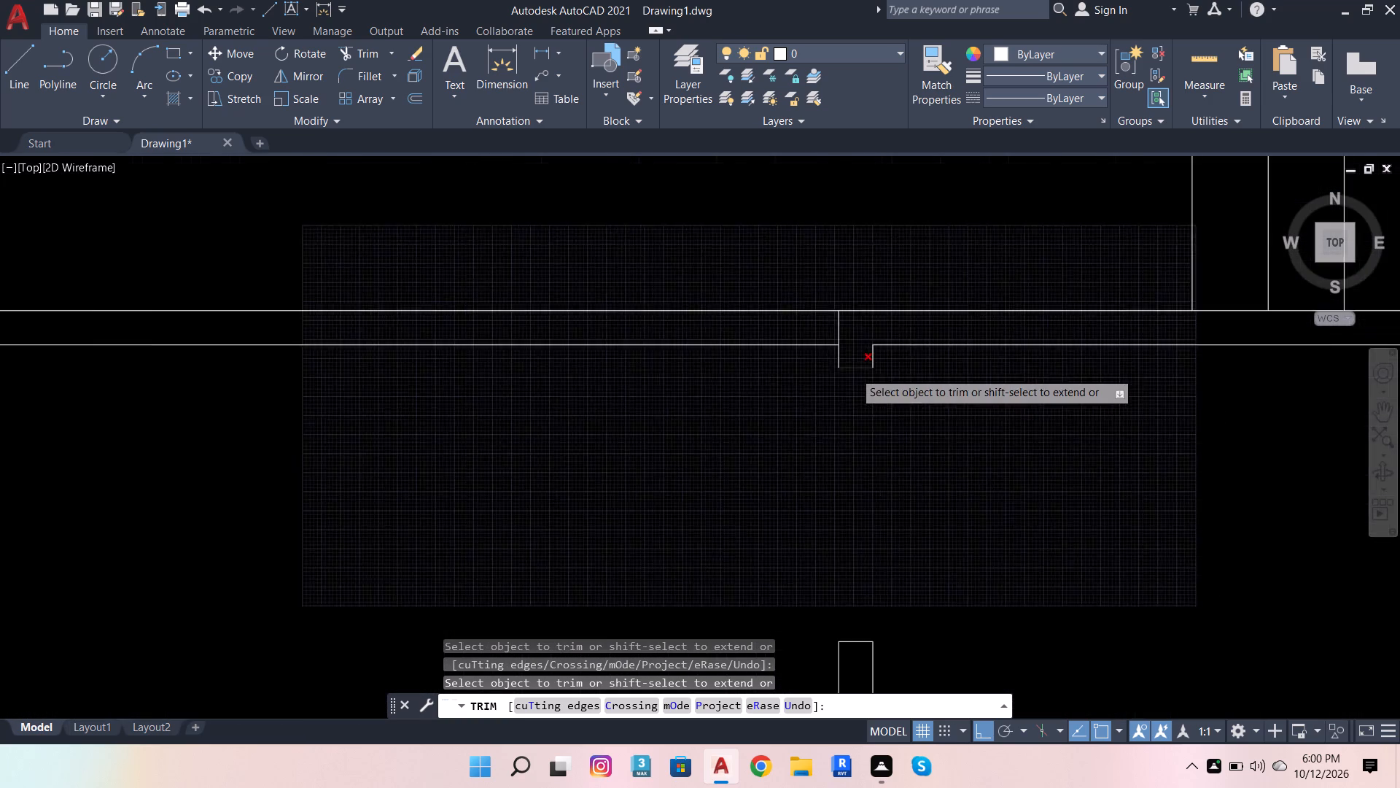
{"action": "scroll", "coordinate": [854, 371], "scroll_direction": "down", "scroll_amount": 2}
{"action": "key", "text": "Escape"}
{"action": "key", "text": "Escape"}
{"action": "key", "text": "Escape"}
{"action": "key", "text": "Escape"}
{"action": "key", "text": "Escape"}
{"action": "key", "text": "Escape"}
{"action": "key", "text": "Escape"}
{"action": "key", "text": "Escape"}
{"action": "key", "text": "Escape"}
{"action": "key", "text": "Escape"}
{"action": "key", "text": "Escape"}
{"action": "key", "text": "Escape"}
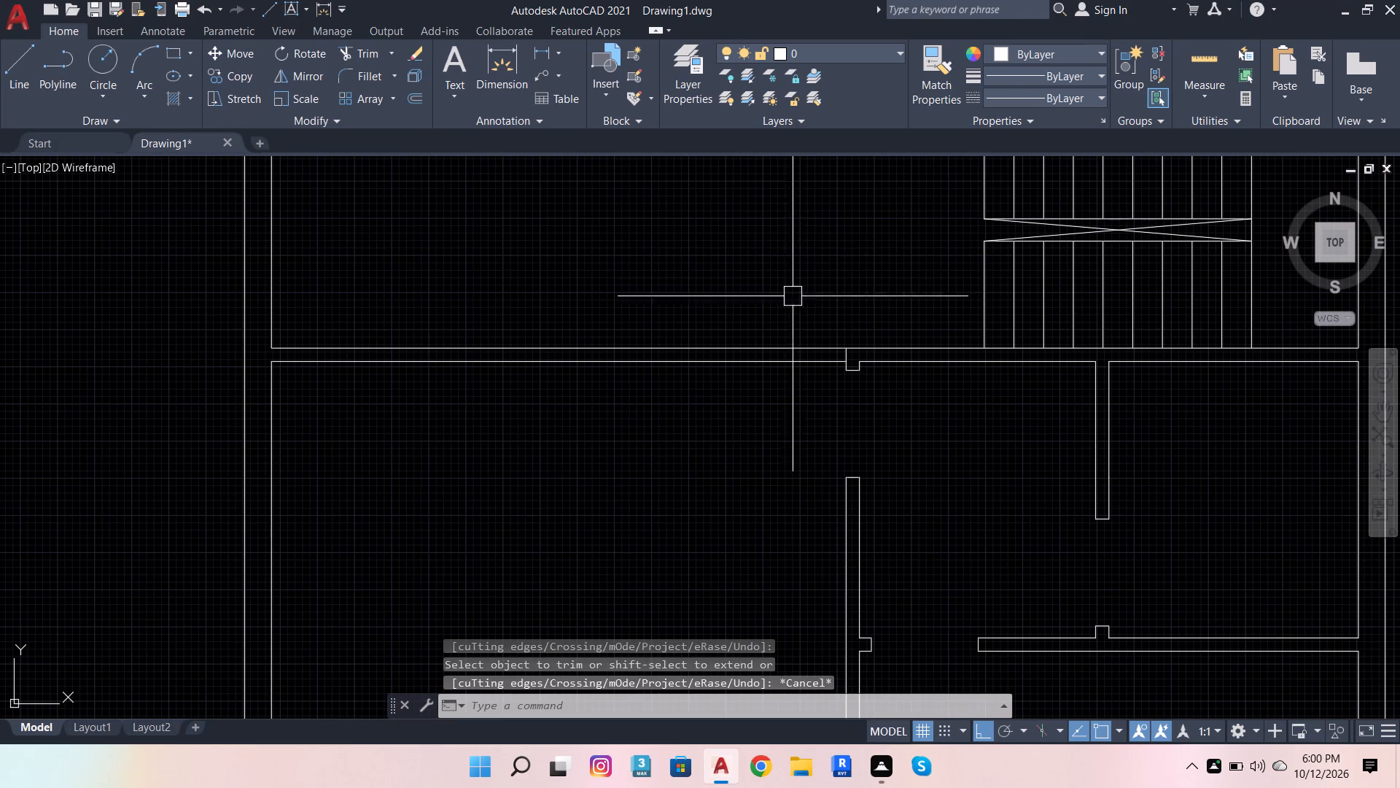
Offset the extended stub edge 4" west across the southwest room's north wall as the first door jamb.
{"action": "scroll", "coordinate": [798, 309], "scroll_direction": "up", "scroll_amount": 4}
{"action": "scroll", "coordinate": [962, 436], "scroll_direction": "down", "scroll_amount": 2}
{"action": "scroll", "coordinate": [984, 481], "scroll_direction": "up", "scroll_amount": 1}
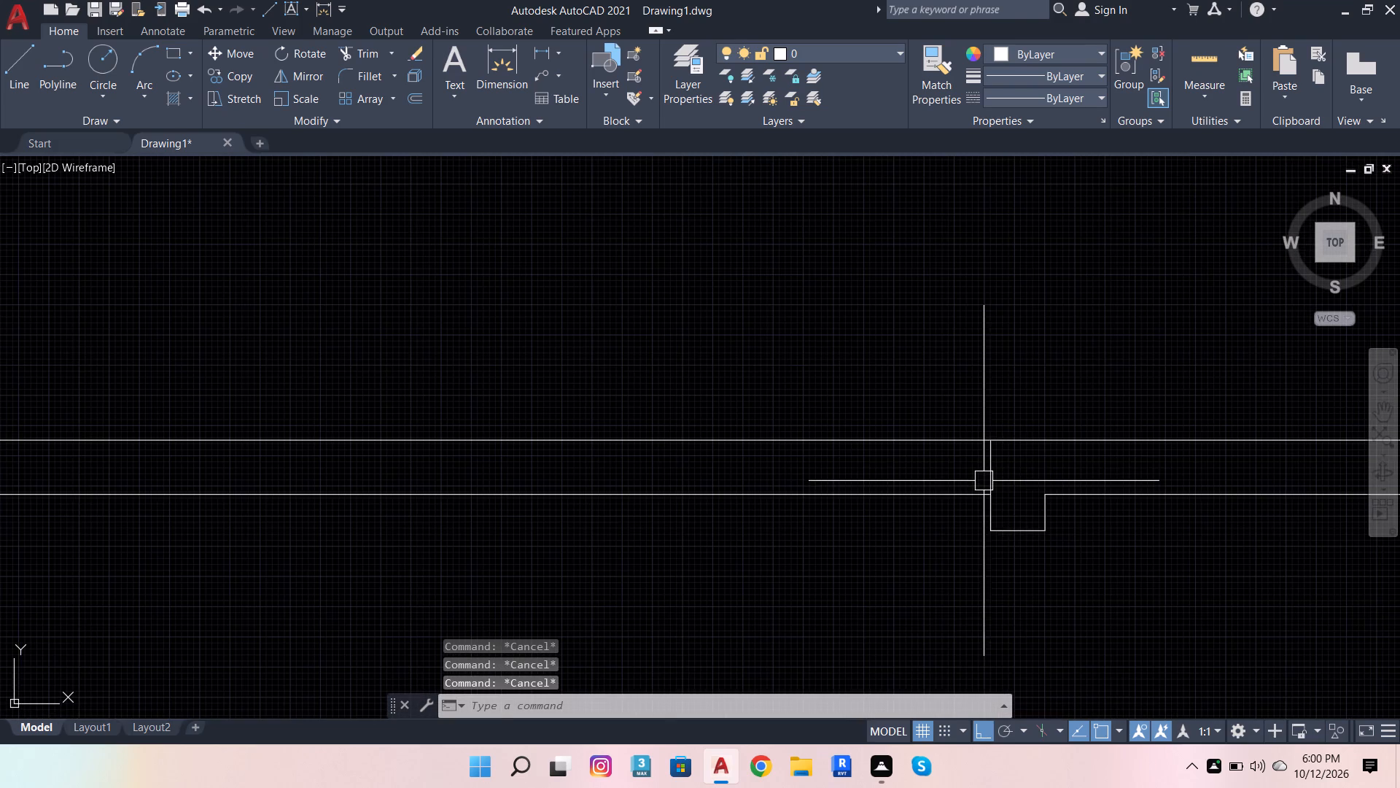
{"action": "left_click", "coordinate": [997, 468]}
{"action": "key", "text": "o"}
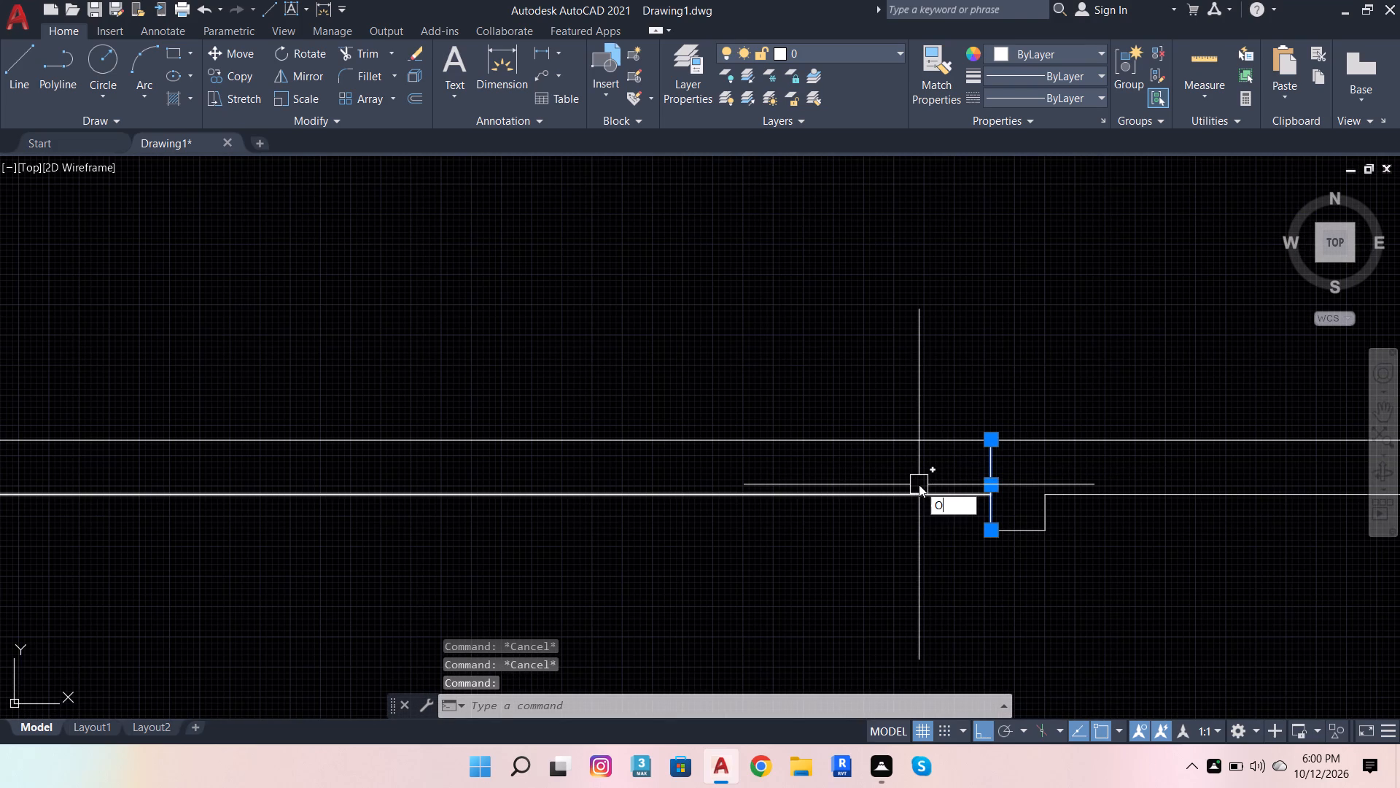
{"action": "left_click", "coordinate": [1037, 528]}
{"action": "left_click", "coordinate": [997, 433]}
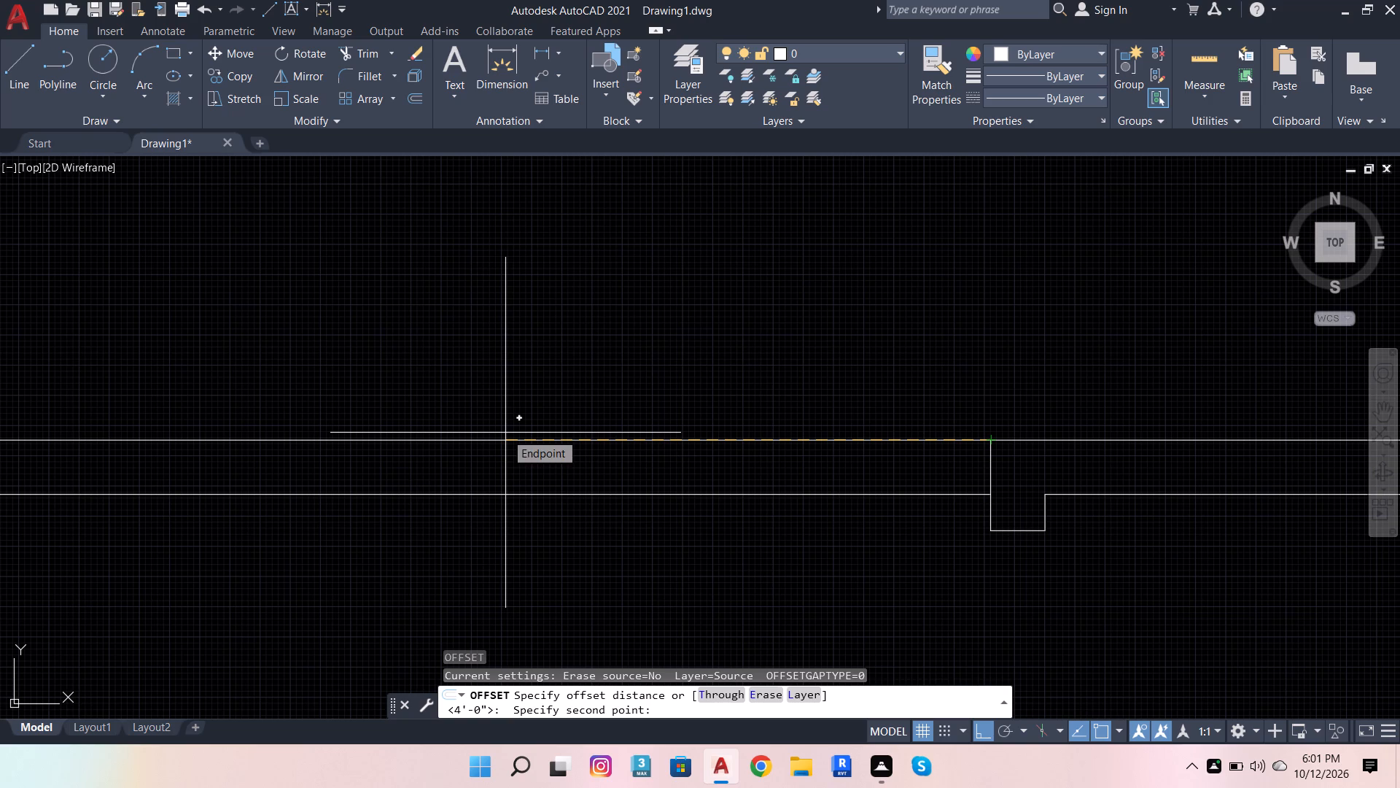
{"action": "key", "text": "4"}
{"action": "key", "text": "Return"}
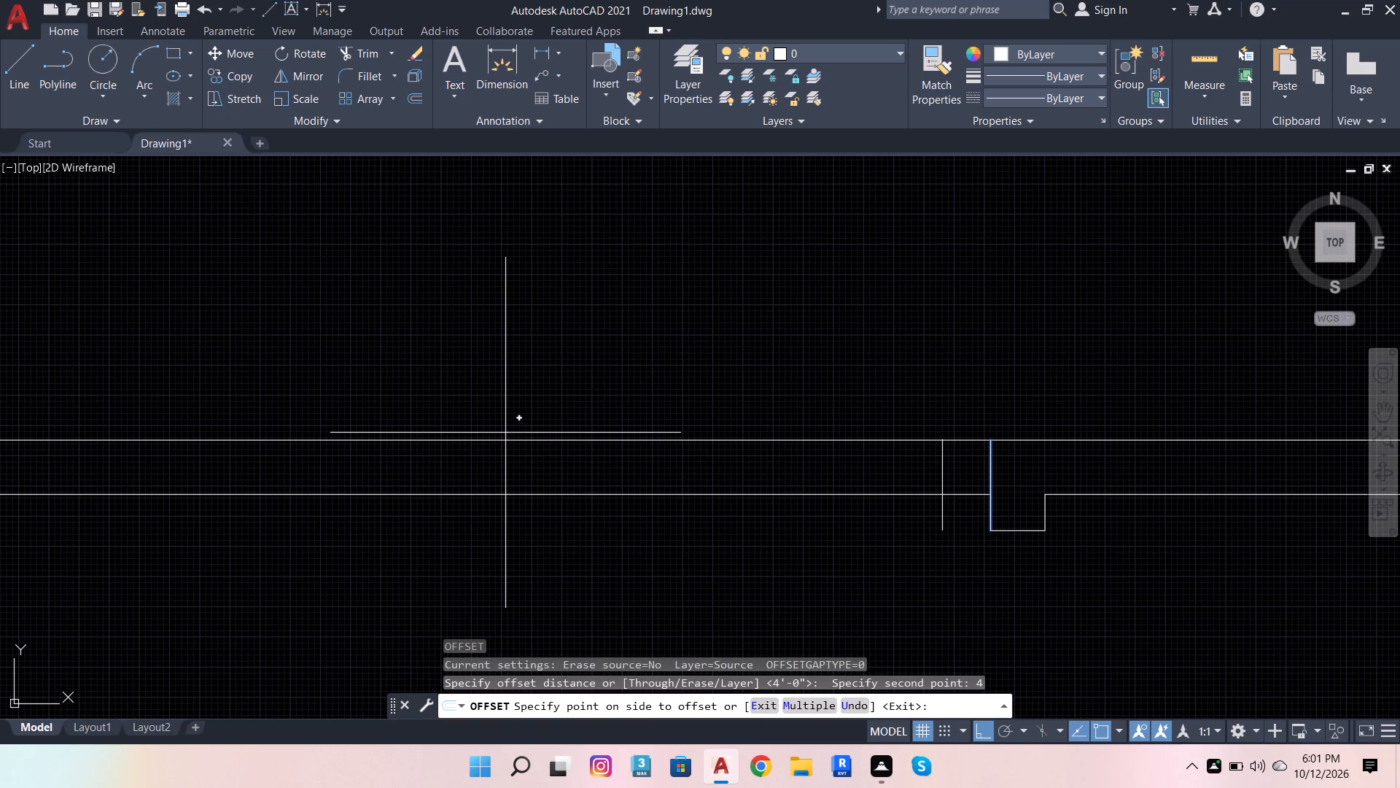
{"action": "left_click", "coordinate": [509, 381]}
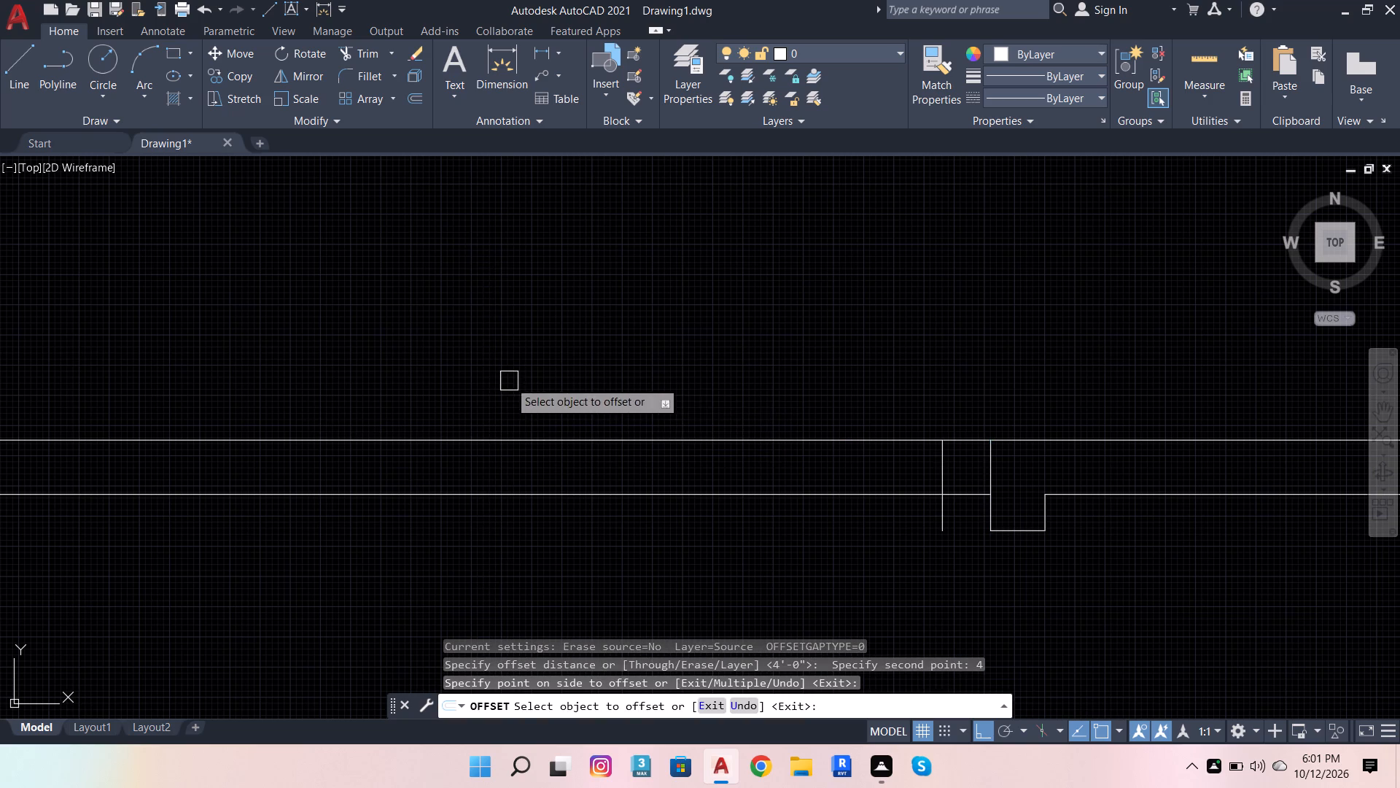
Offset the new jamb line 5' west across the southwest room's north wall to mark the opening's other side.
{"action": "left_click", "coordinate": [424, 90]}
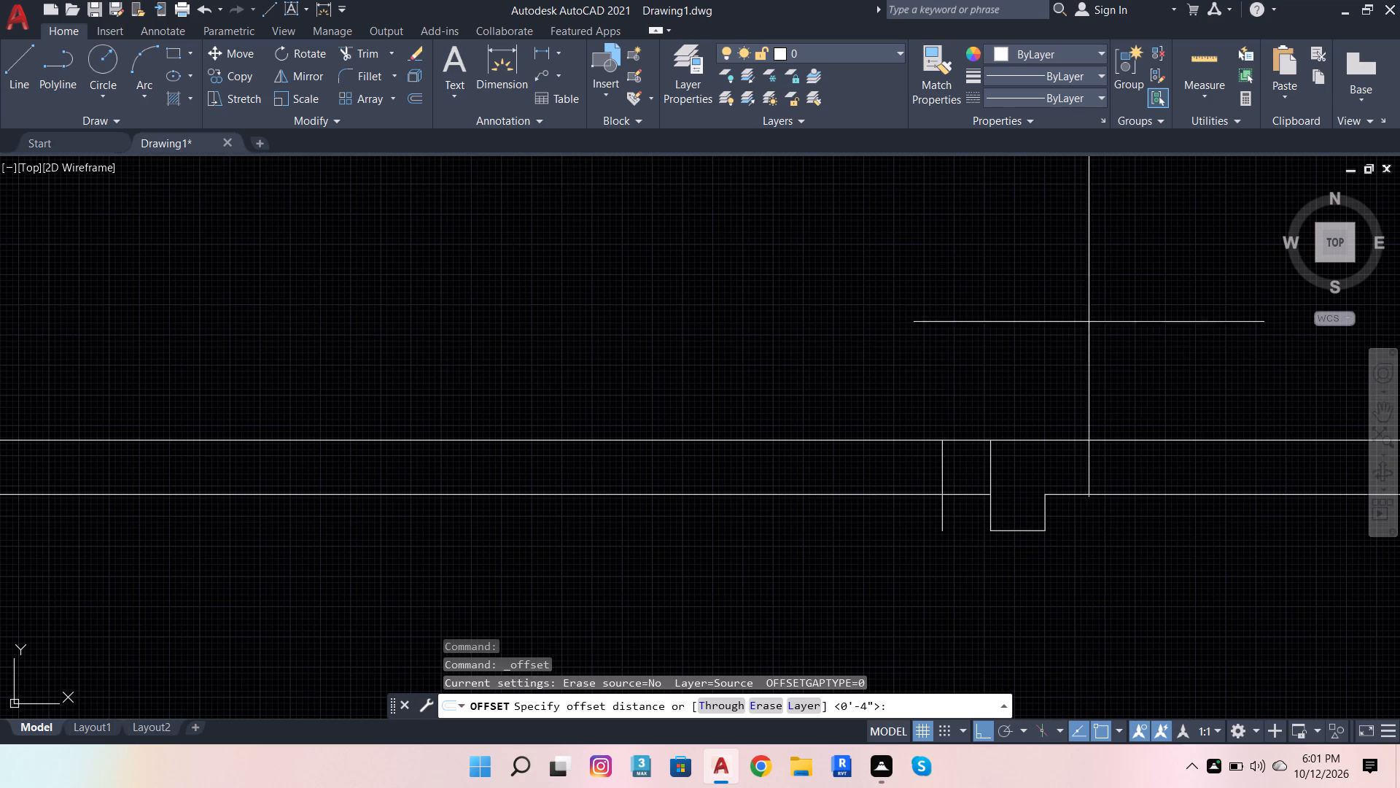
{"action": "left_click", "coordinate": [944, 529]}
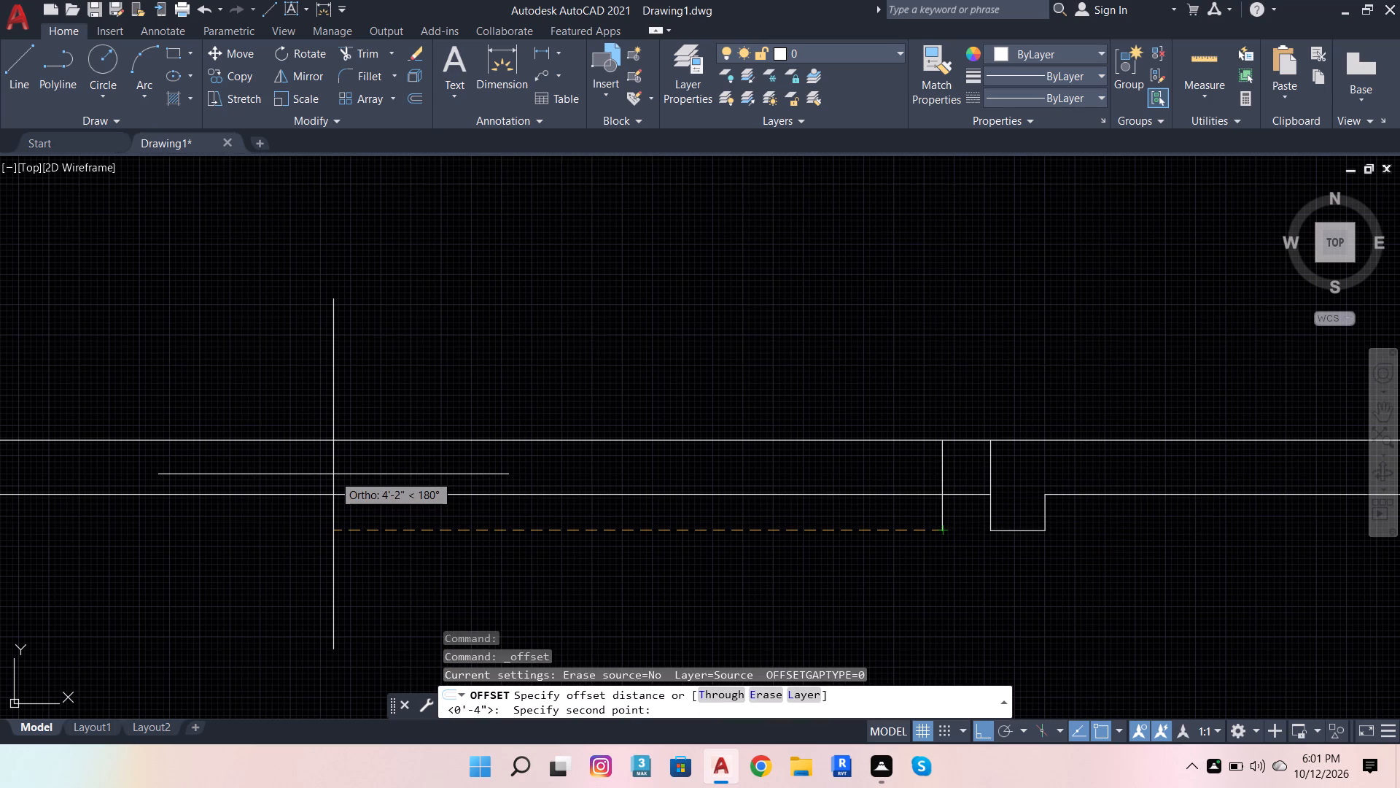
{"action": "type", "text": "5'"}
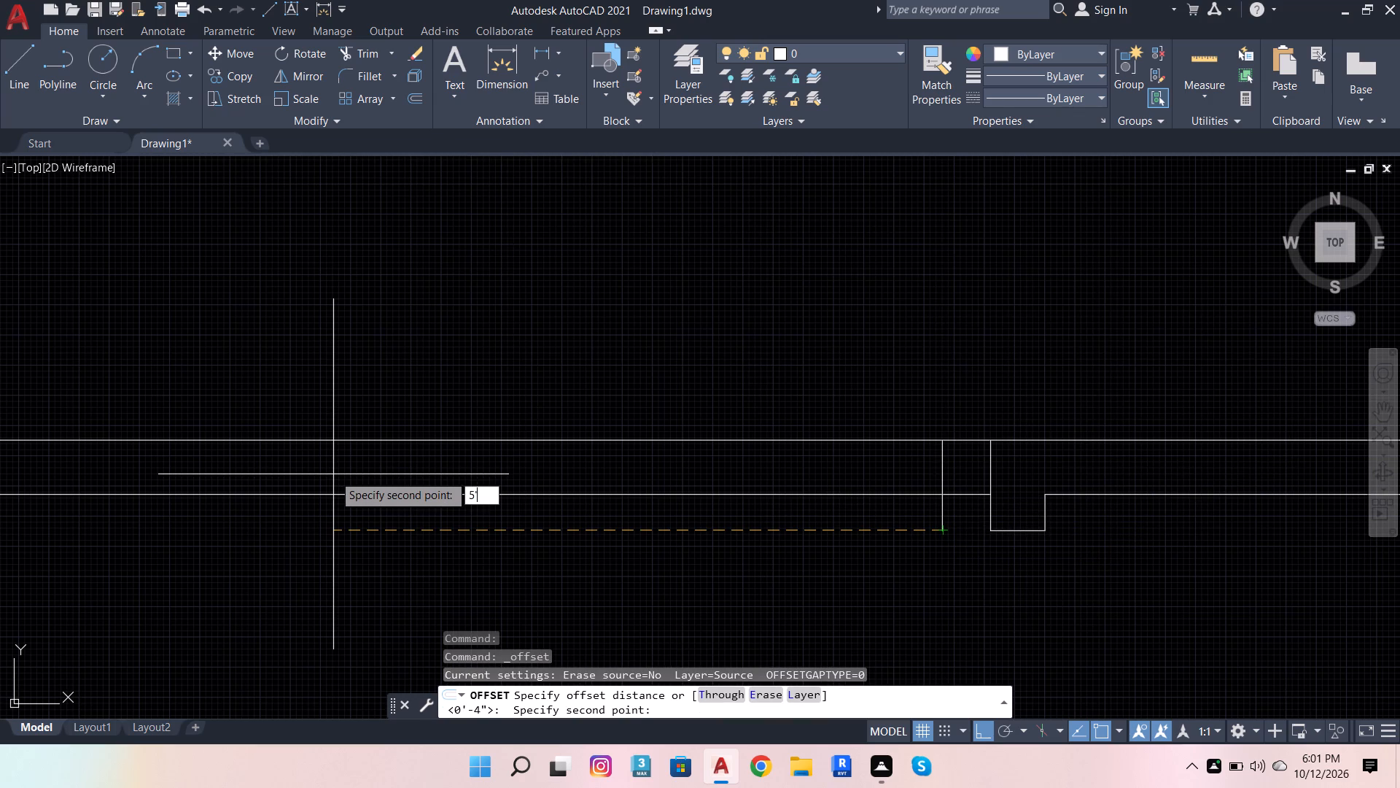
{"action": "key", "text": "Return"}
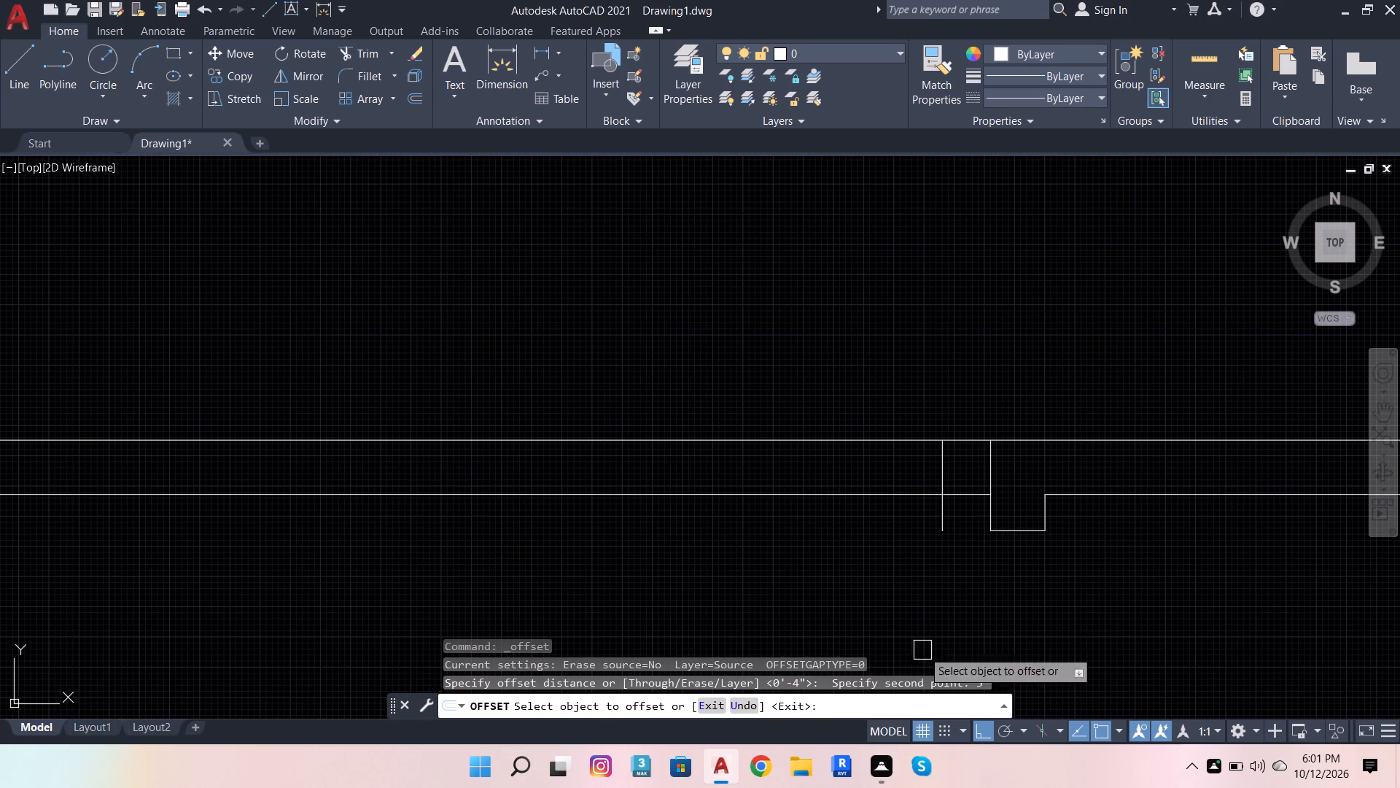
{"action": "left_click", "coordinate": [944, 530]}
{"action": "left_click", "coordinate": [588, 519]}
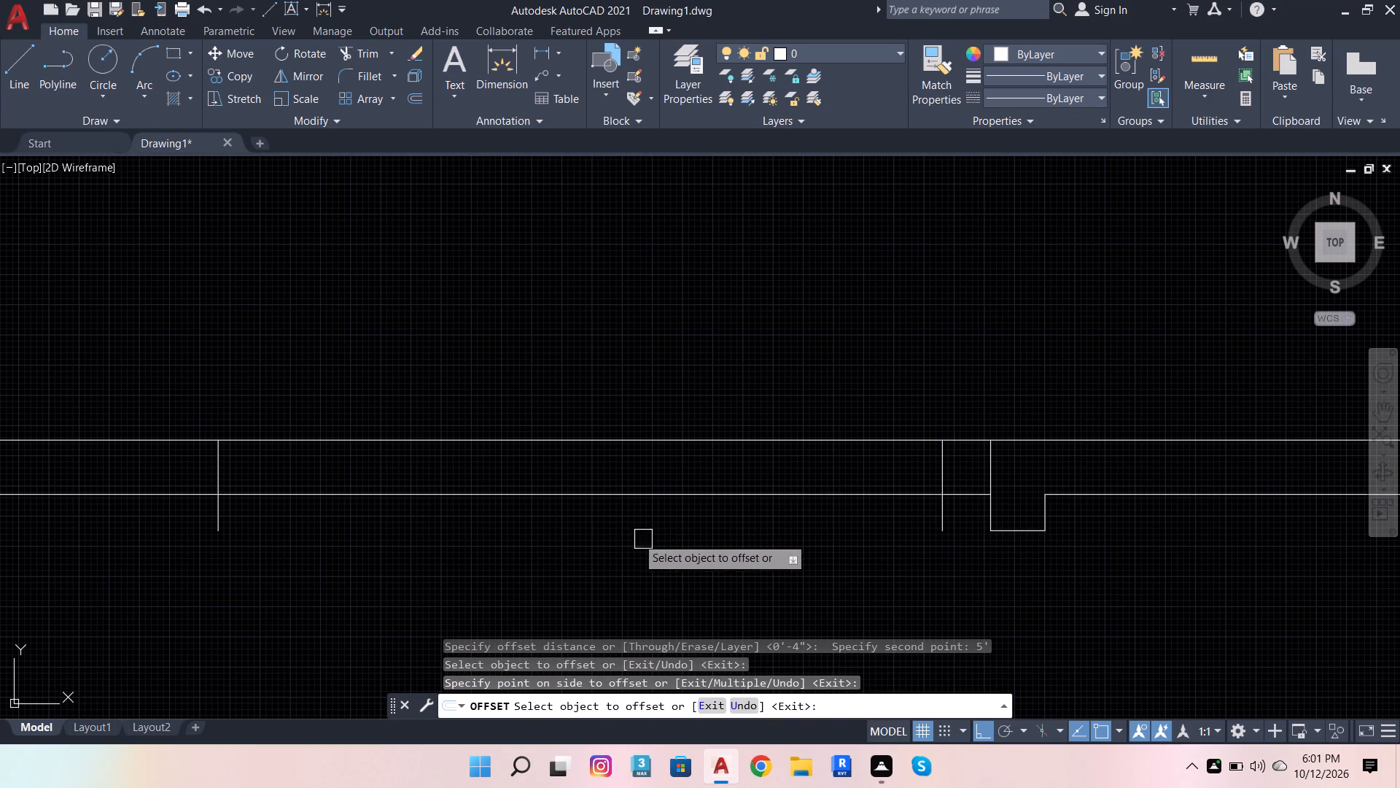
{"action": "scroll", "coordinate": [676, 546], "scroll_direction": "down", "scroll_amount": 2}
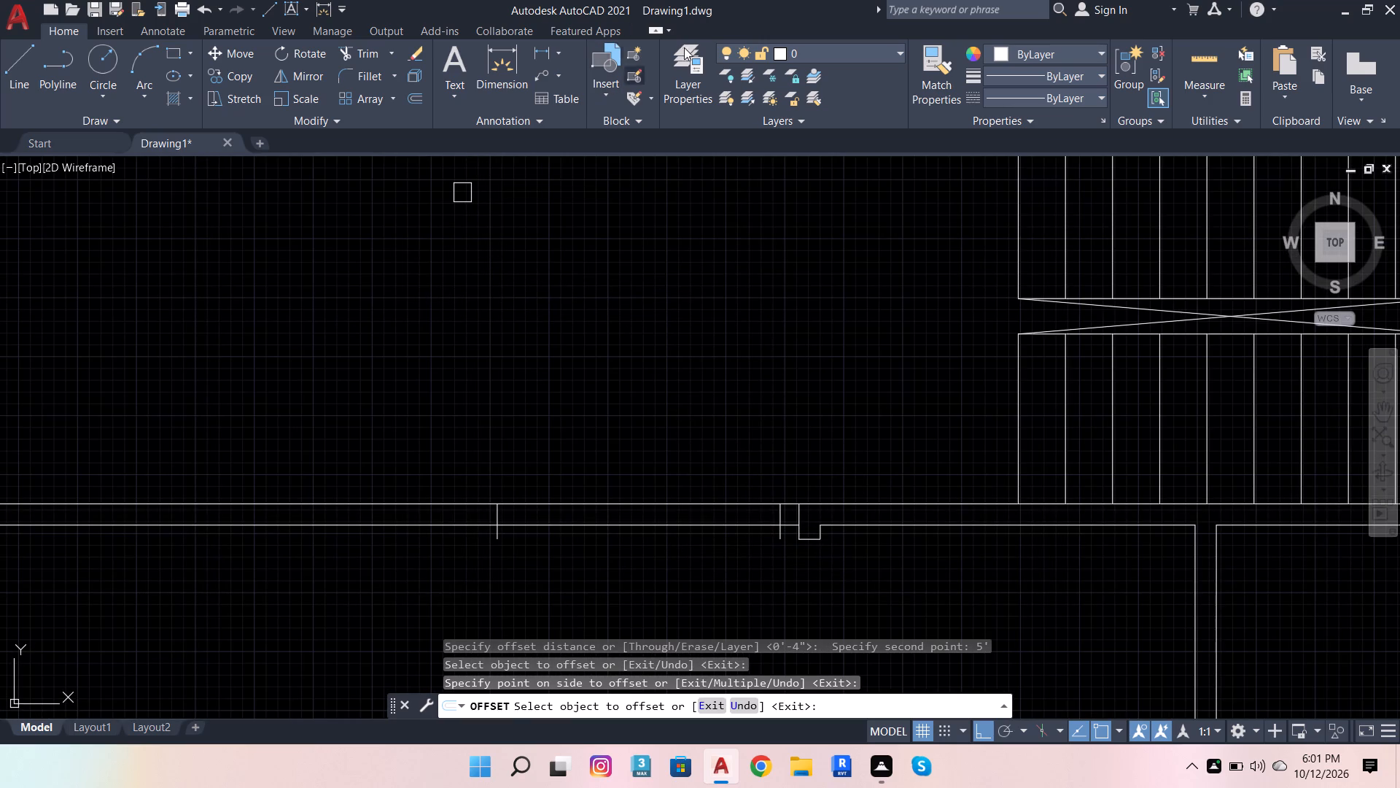
Trim the jamb line overhangs and both wall faces to cut the 5' opening in the southwest room's north wall.
{"action": "left_click", "coordinate": [358, 49]}
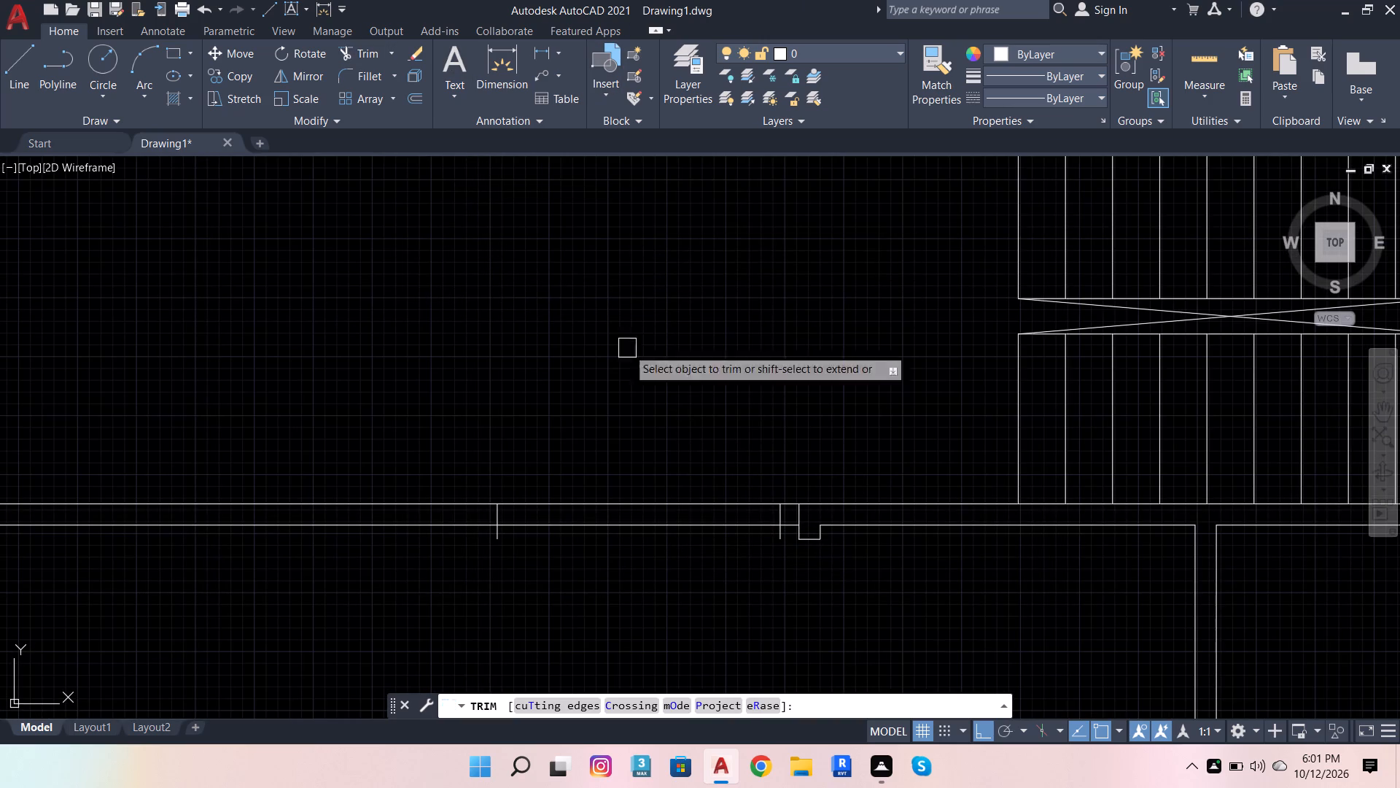
{"action": "left_click", "coordinate": [488, 546]}
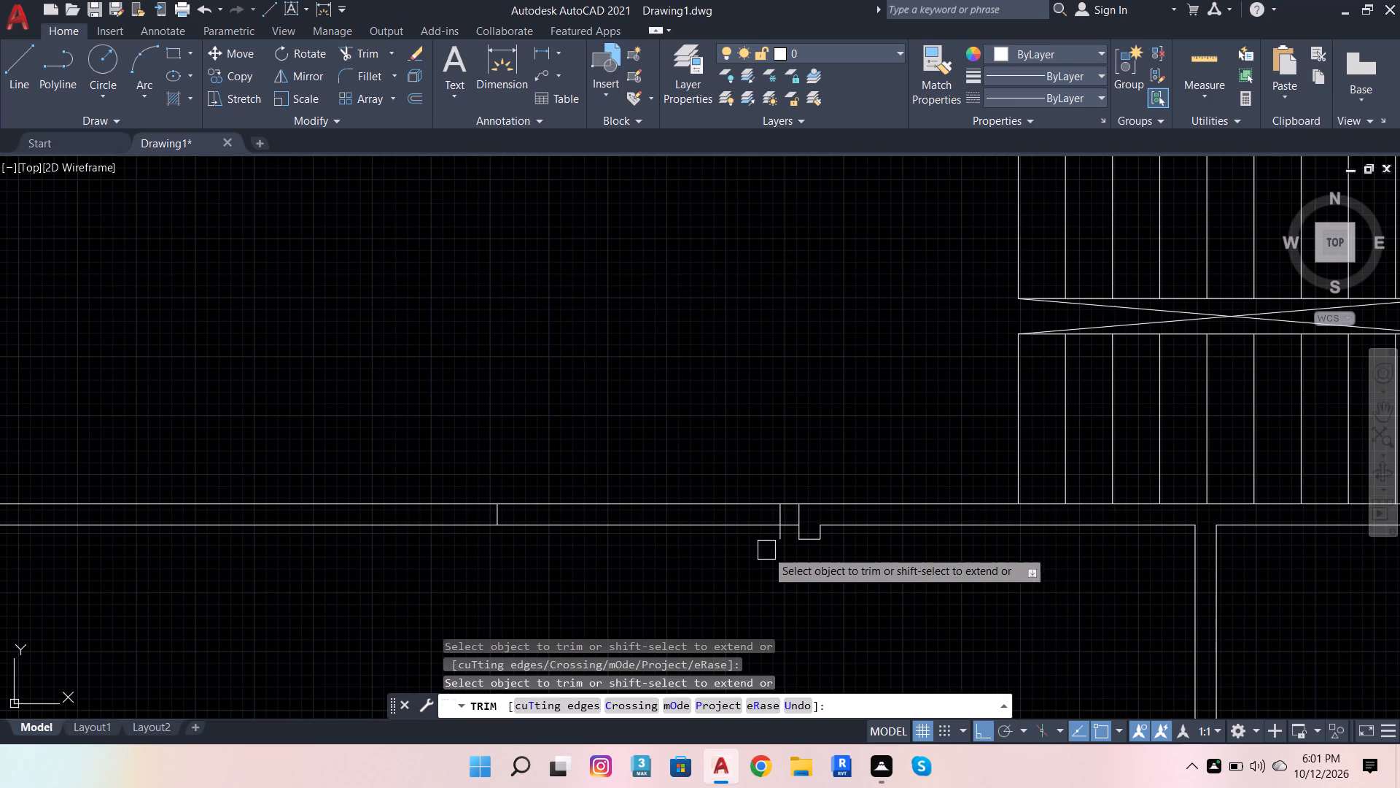
{"action": "left_click", "coordinate": [773, 548]}
{"action": "left_click", "coordinate": [660, 462]}
{"action": "left_click", "coordinate": [642, 587]}
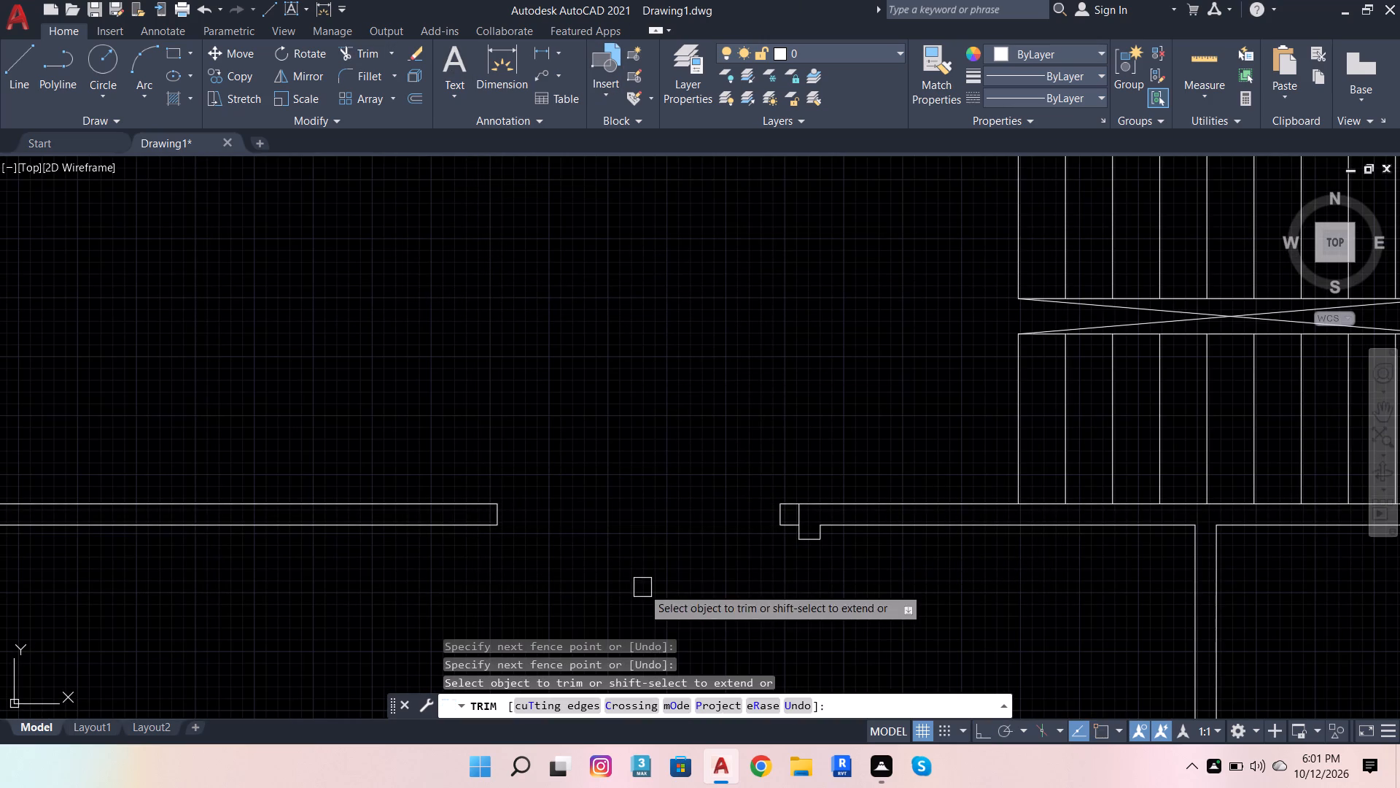
Trim away the short partition stub's leftover edge line inside the wall, just east of the 5' opening.
{"action": "scroll", "coordinate": [666, 436], "scroll_direction": "down", "scroll_amount": 3}
{"action": "scroll", "coordinate": [700, 456], "scroll_direction": "up", "scroll_amount": 4}
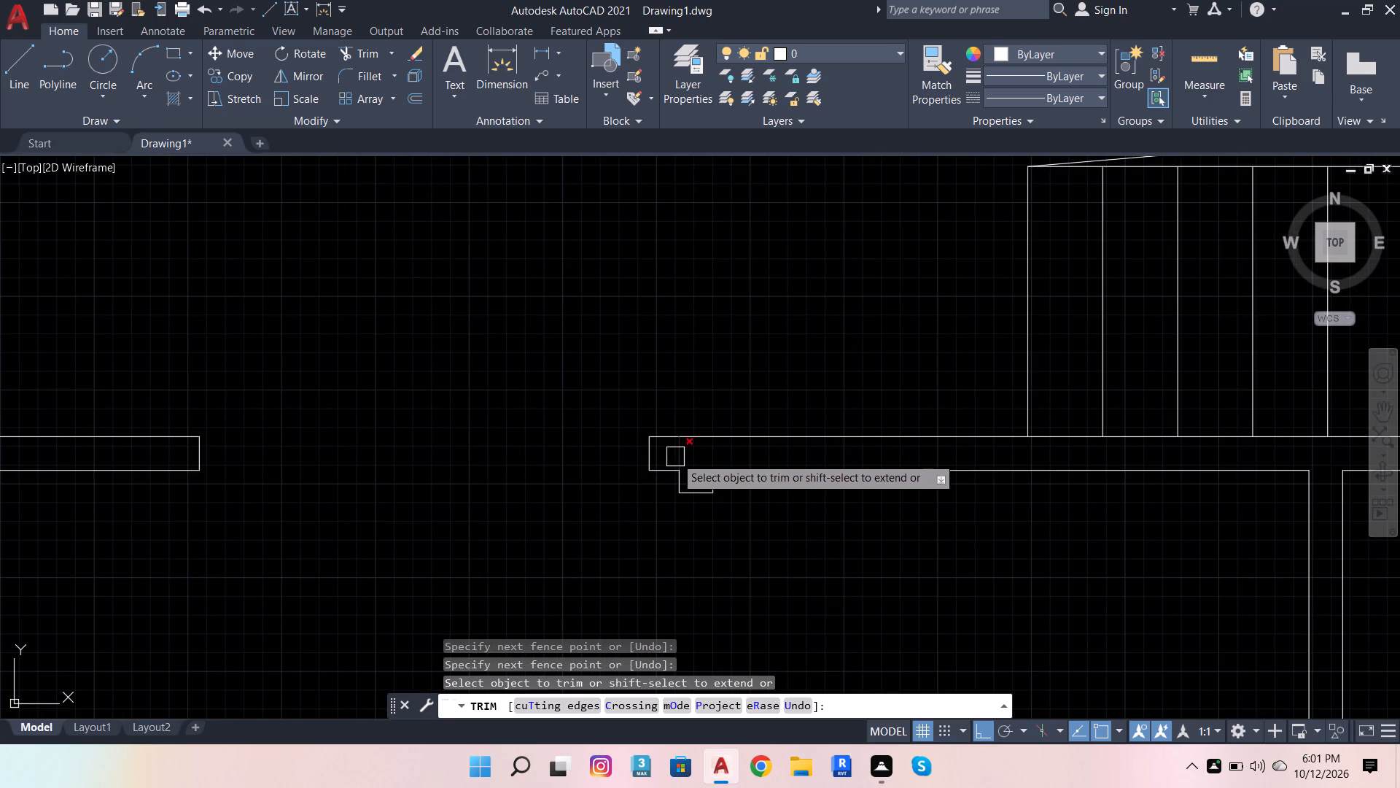
{"action": "left_click", "coordinate": [676, 456]}
{"action": "scroll", "coordinate": [795, 409], "scroll_direction": "down", "scroll_amount": 3}
{"action": "scroll", "coordinate": [747, 479], "scroll_direction": "up", "scroll_amount": 1}
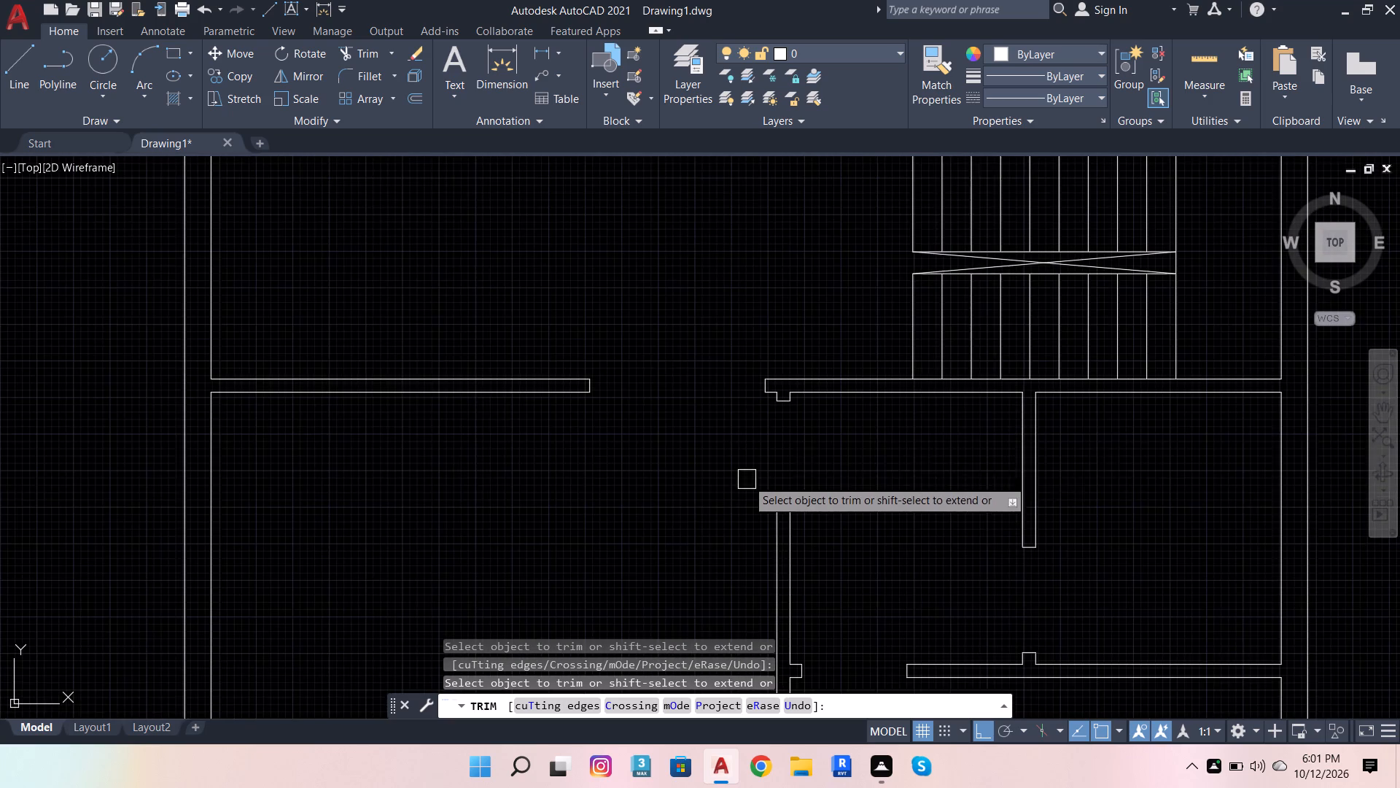
{"action": "scroll", "coordinate": [906, 417], "scroll_direction": "down", "scroll_amount": 2}
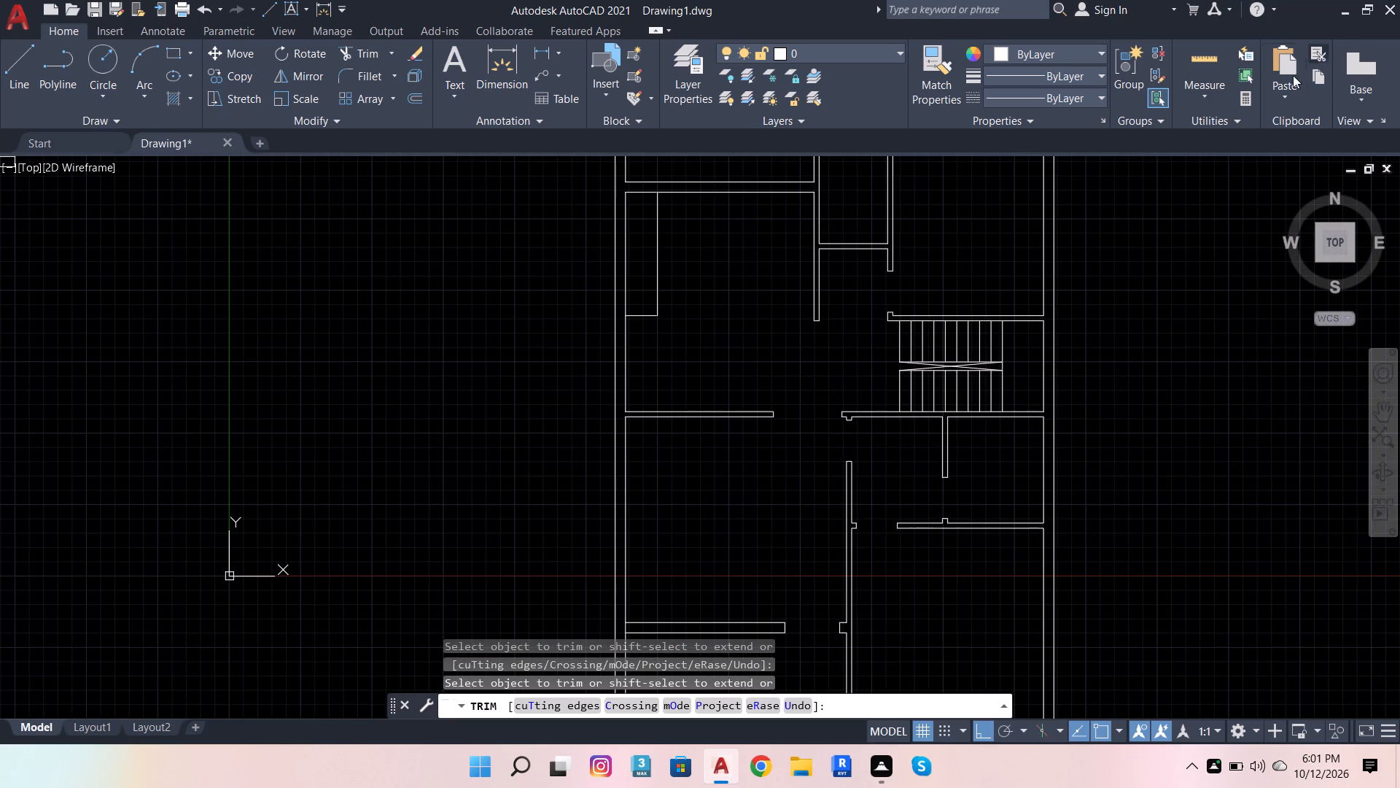
Load the ACAD_ISO02W100 (ISO dash) linetype into the drawing.
{"action": "left_click", "coordinate": [1092, 92]}
{"action": "left_click", "coordinate": [1031, 184]}
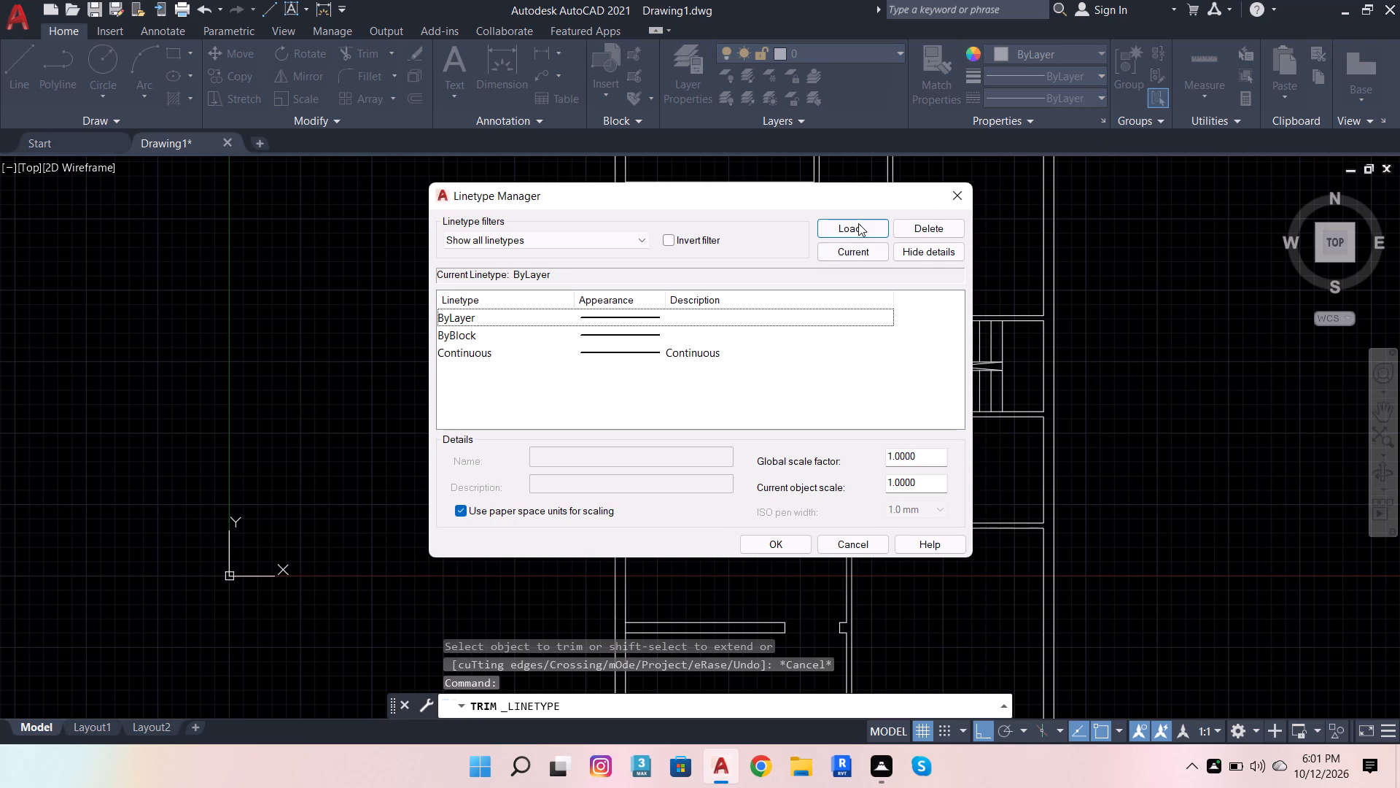
{"action": "left_click", "coordinate": [858, 223]}
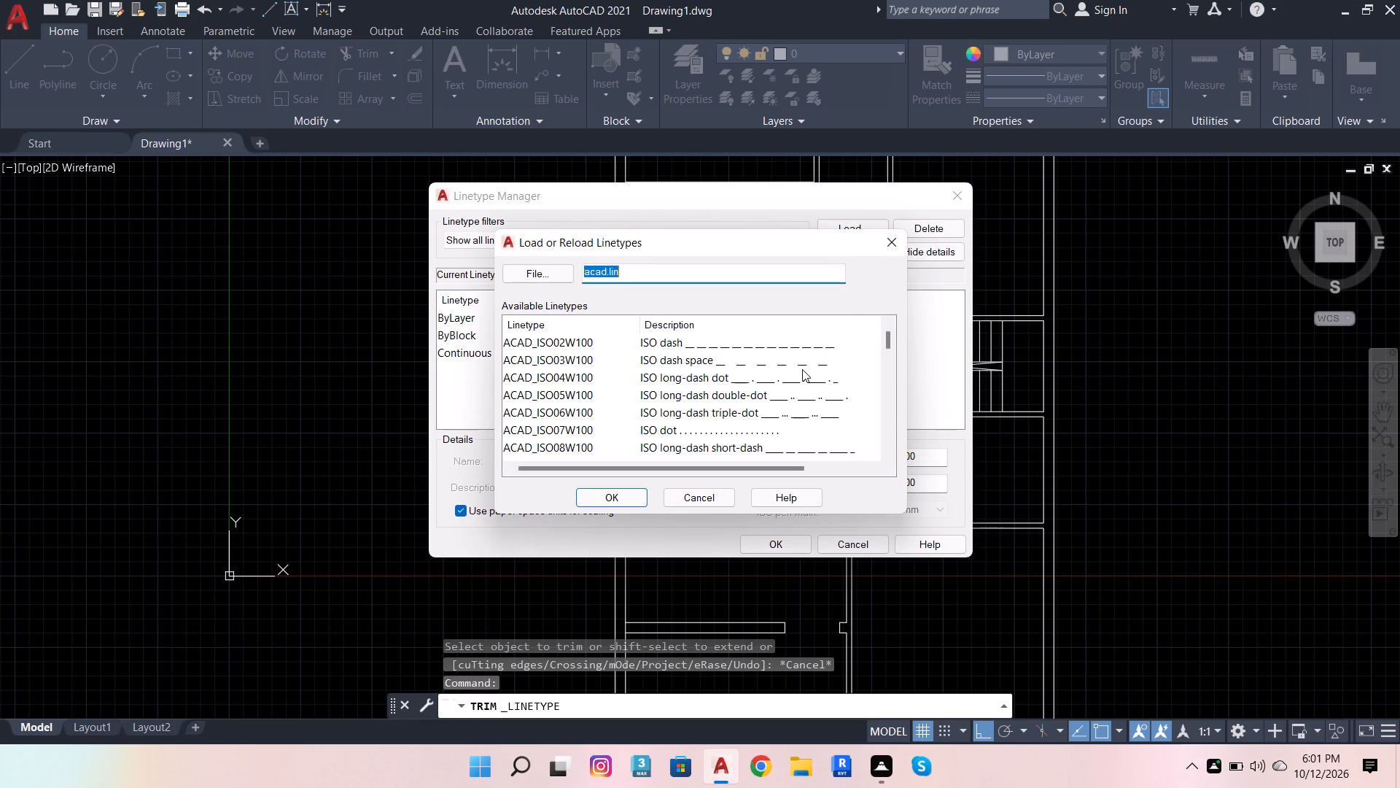
{"action": "left_click", "coordinate": [817, 344]}
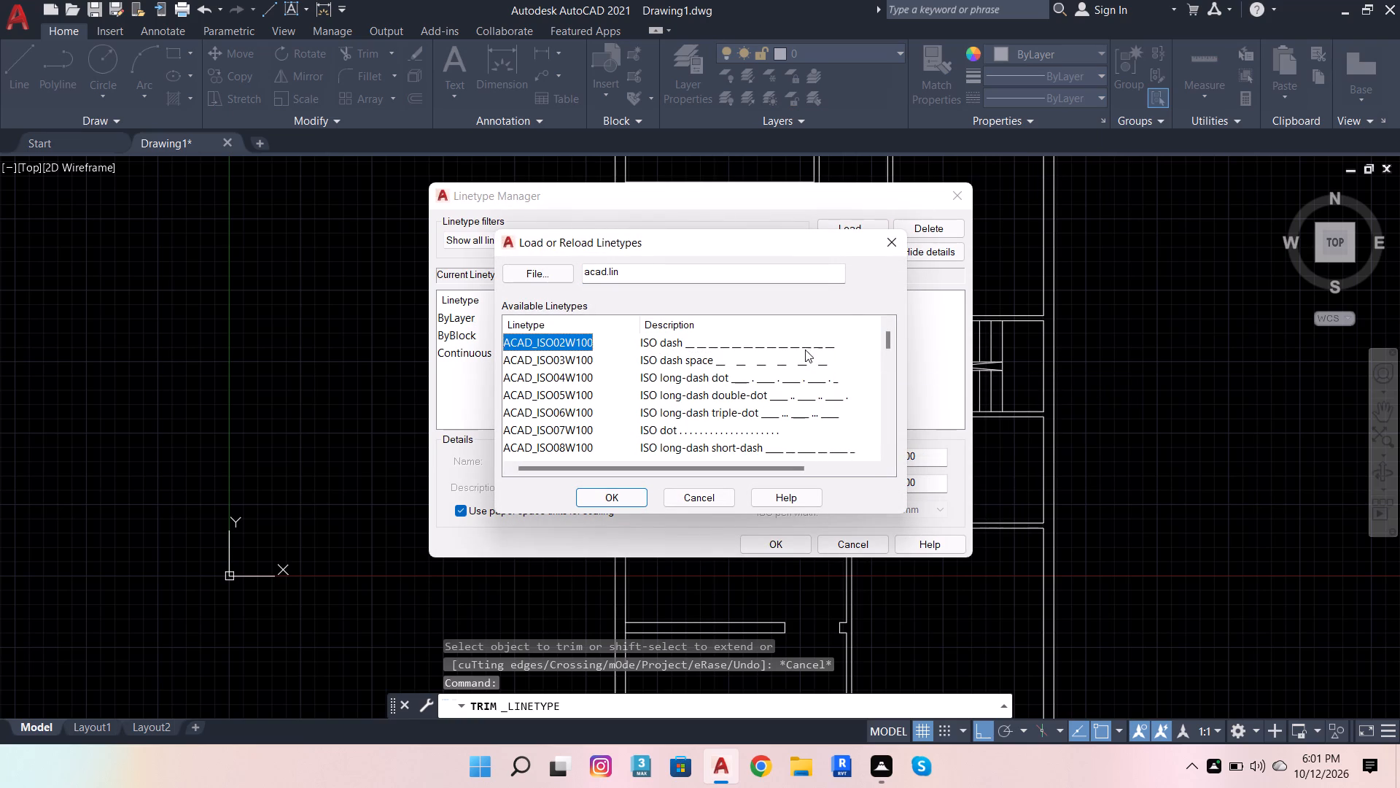
{"action": "left_click", "coordinate": [609, 505]}
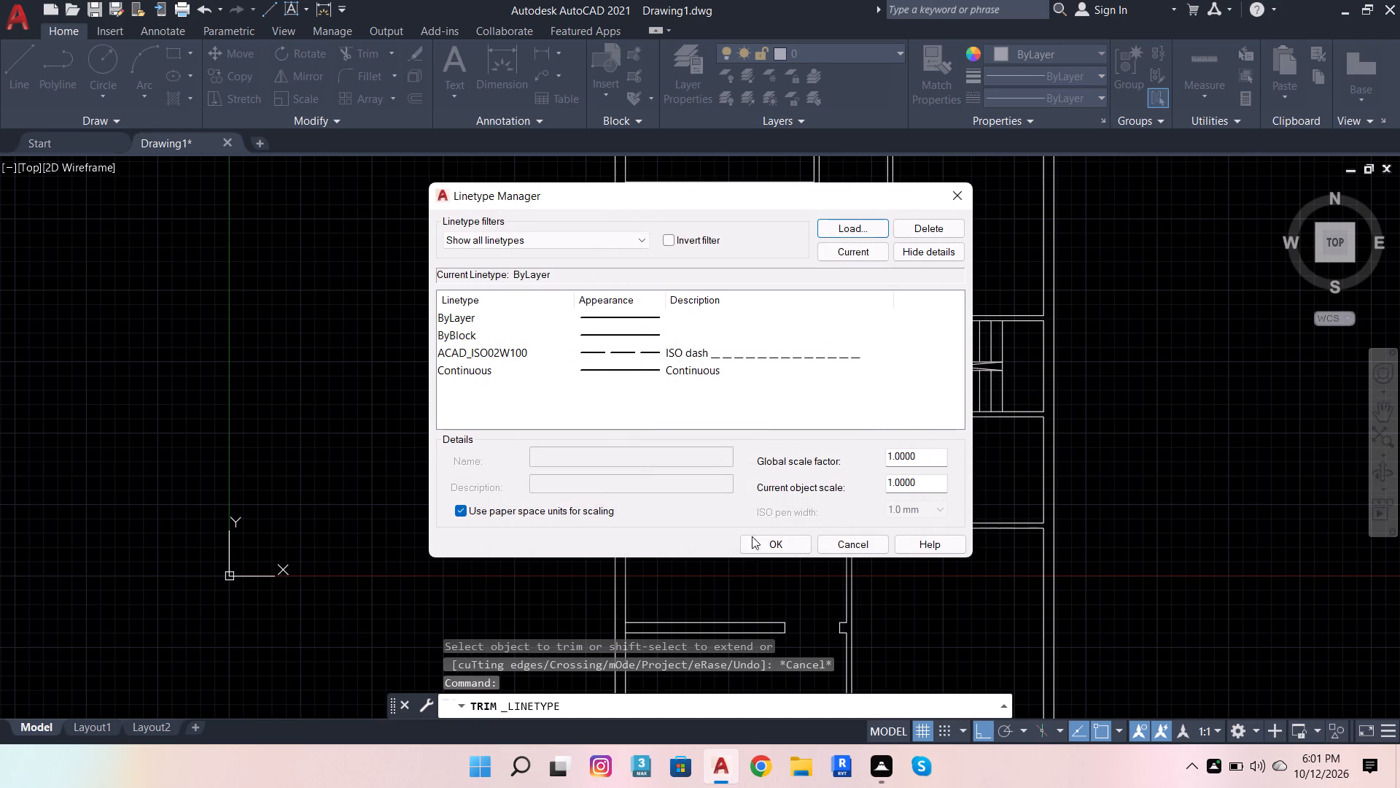
{"action": "left_click", "coordinate": [793, 546]}
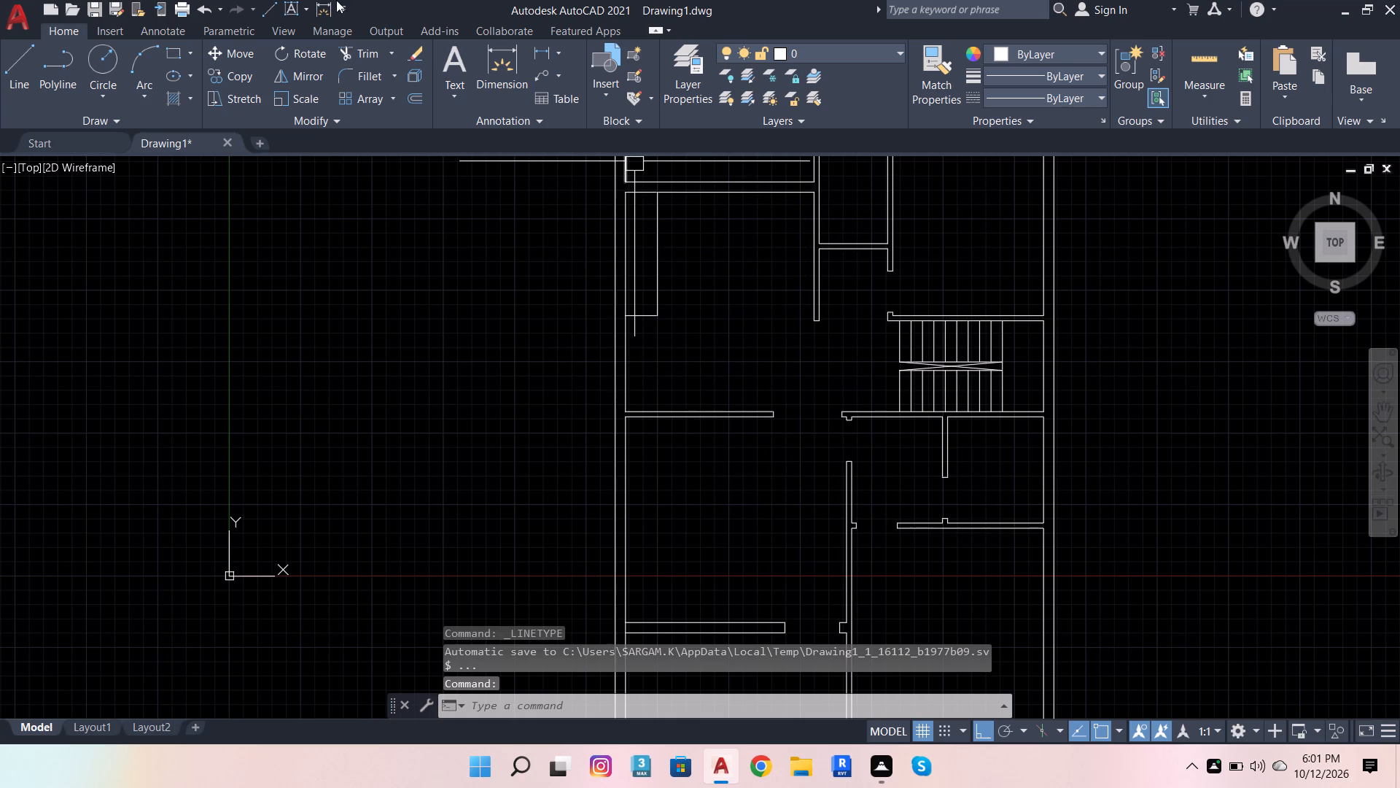
With the ACAD_ISO02W100 linetype current, draw dashed lines along both faces of the partition opening just south of the short stub.
{"action": "left_click", "coordinate": [1076, 97]}
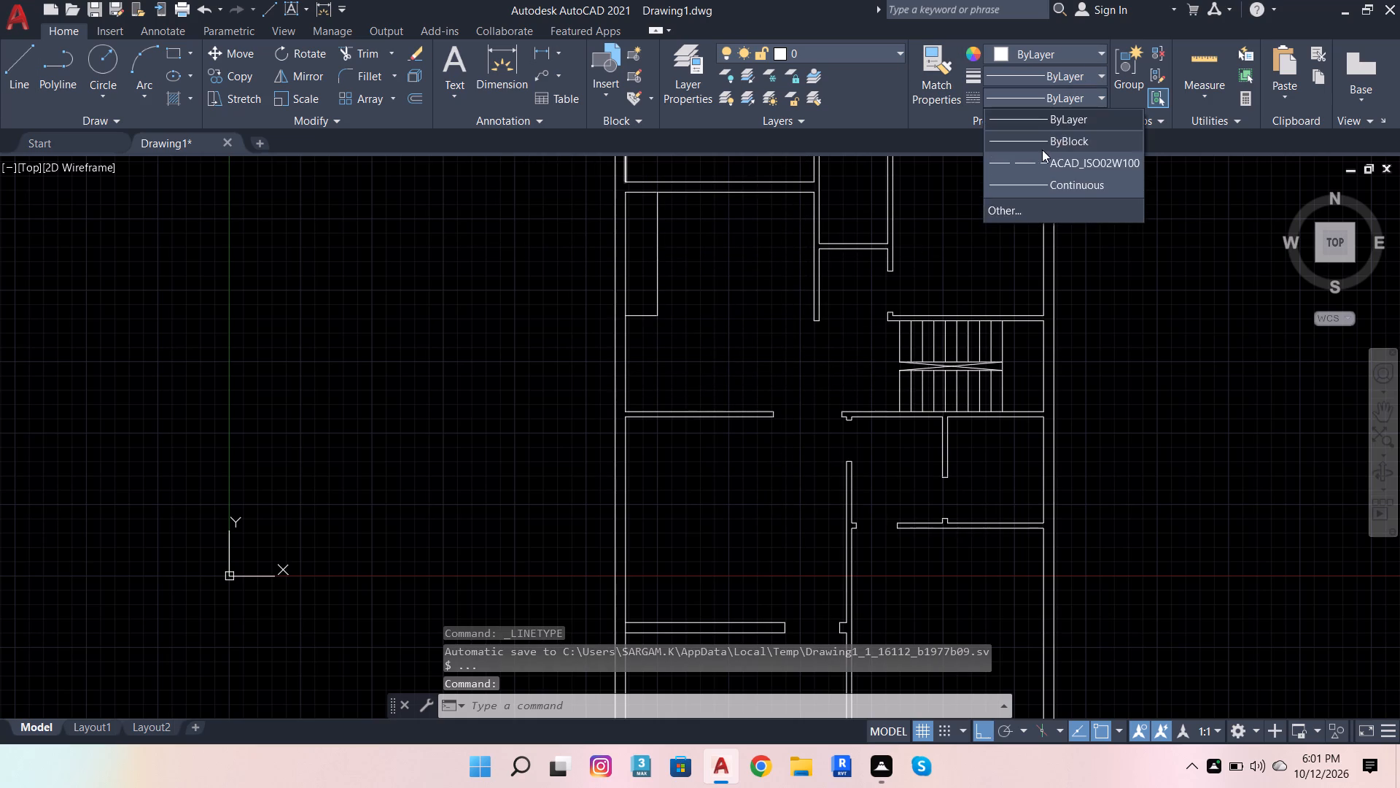
{"action": "left_click", "coordinate": [1036, 157]}
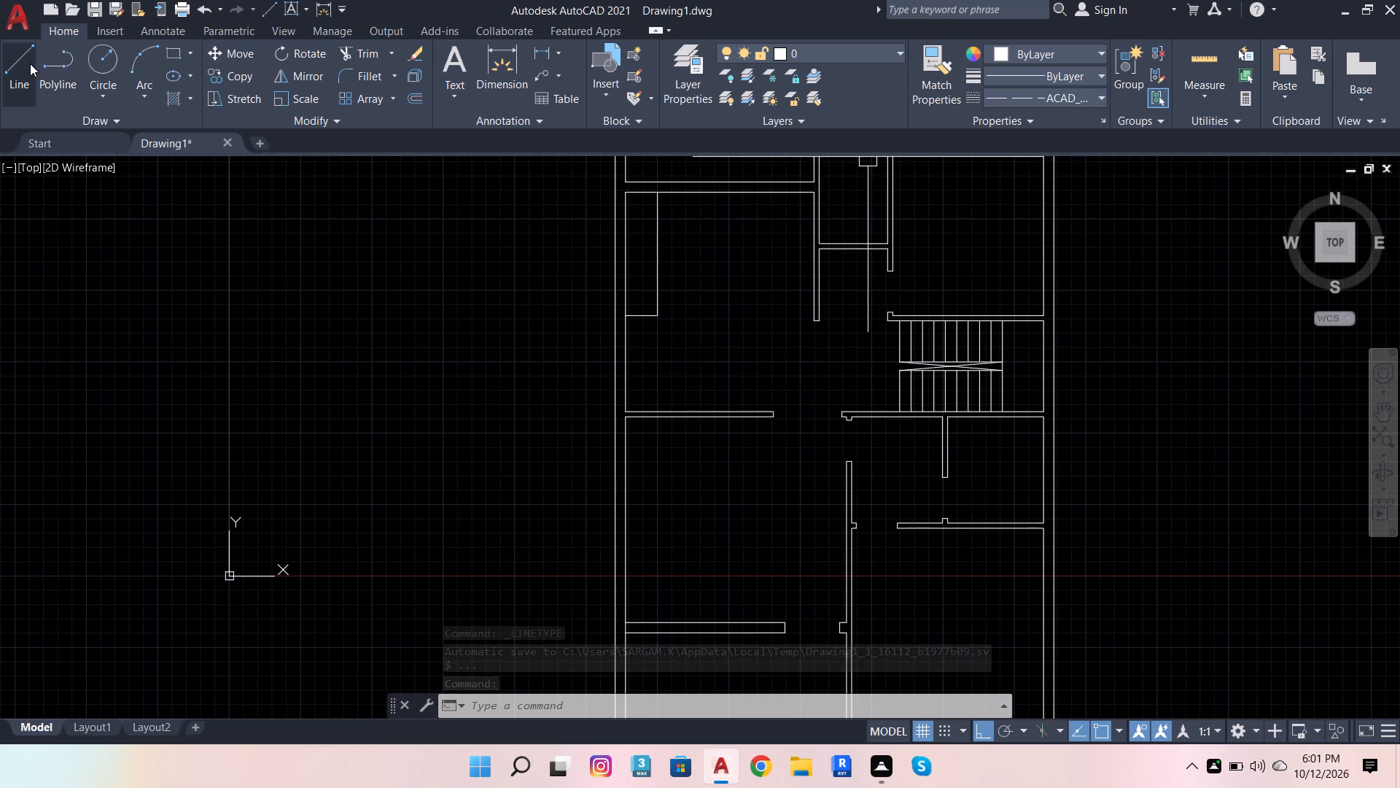
{"action": "left_click", "coordinate": [27, 63]}
{"action": "scroll", "coordinate": [857, 458], "scroll_direction": "up", "scroll_amount": 1}
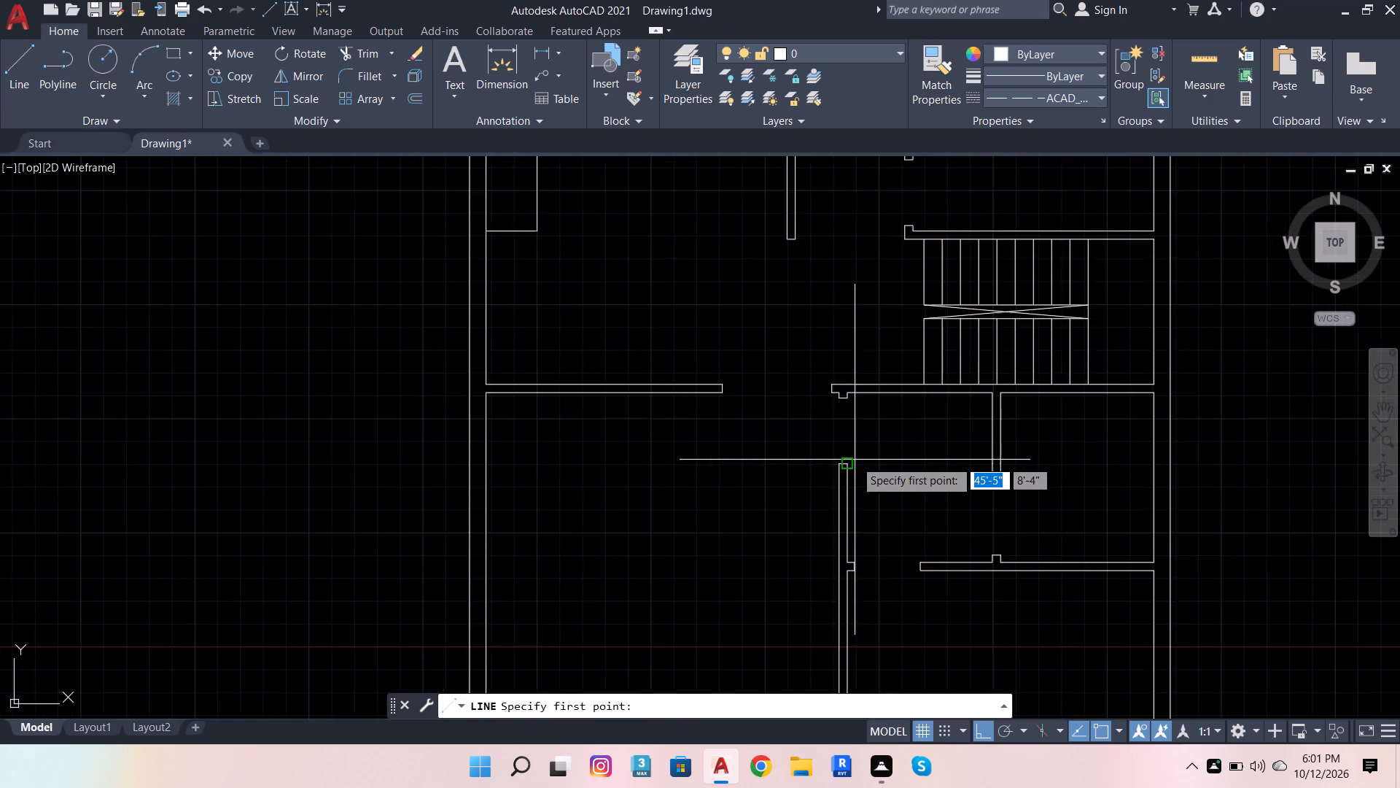
{"action": "scroll", "coordinate": [855, 460], "scroll_direction": "up", "scroll_amount": 2}
{"action": "left_click", "coordinate": [834, 468]}
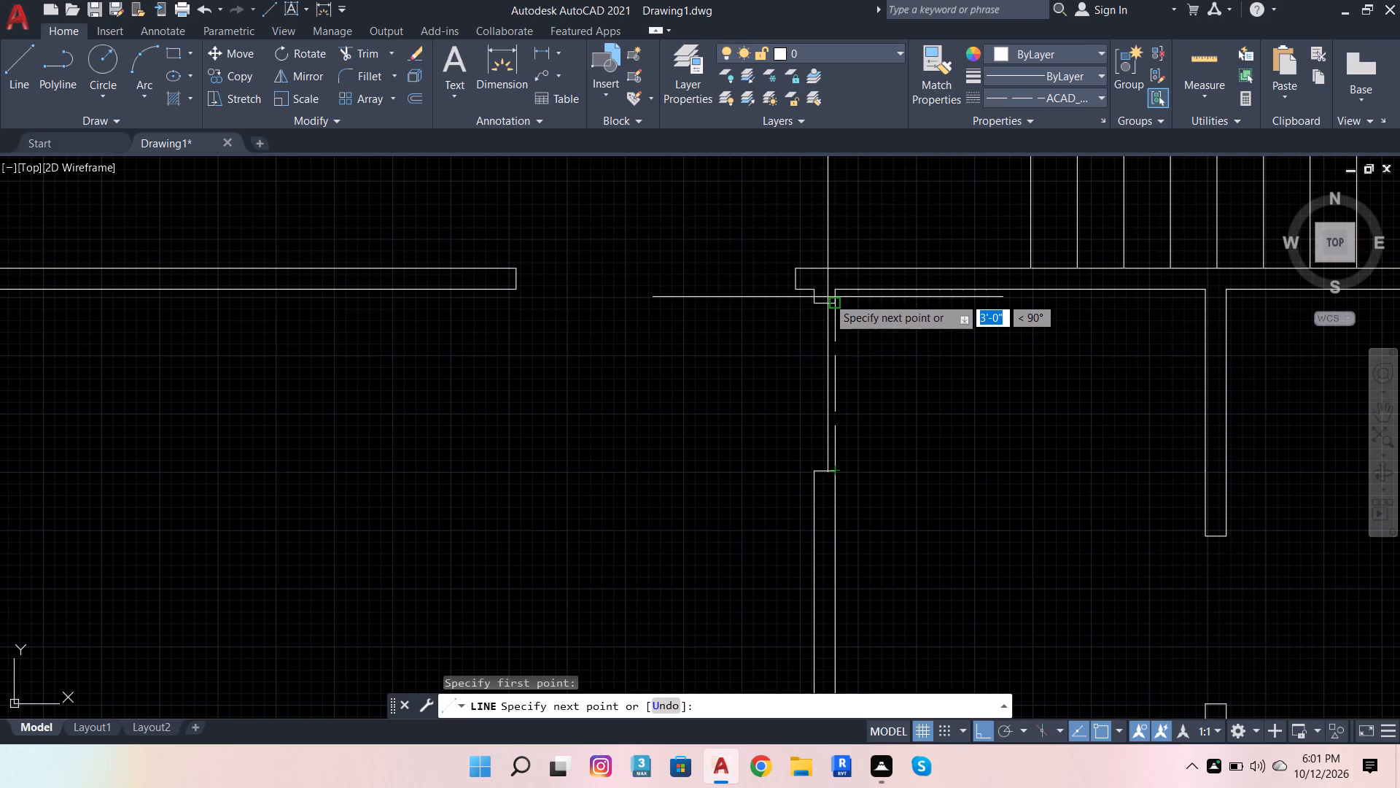
{"action": "left_click", "coordinate": [833, 307]}
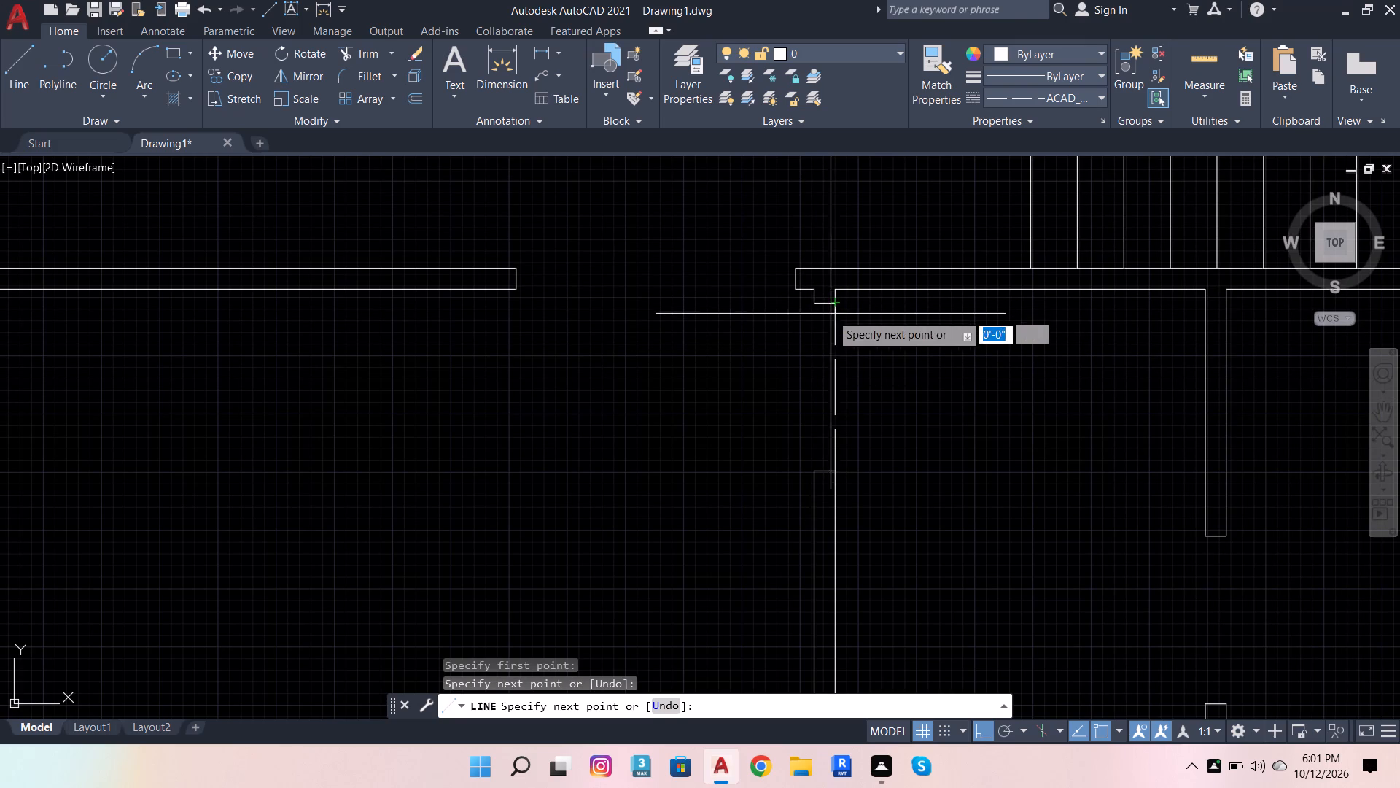
{"action": "left_click", "coordinate": [814, 301]}
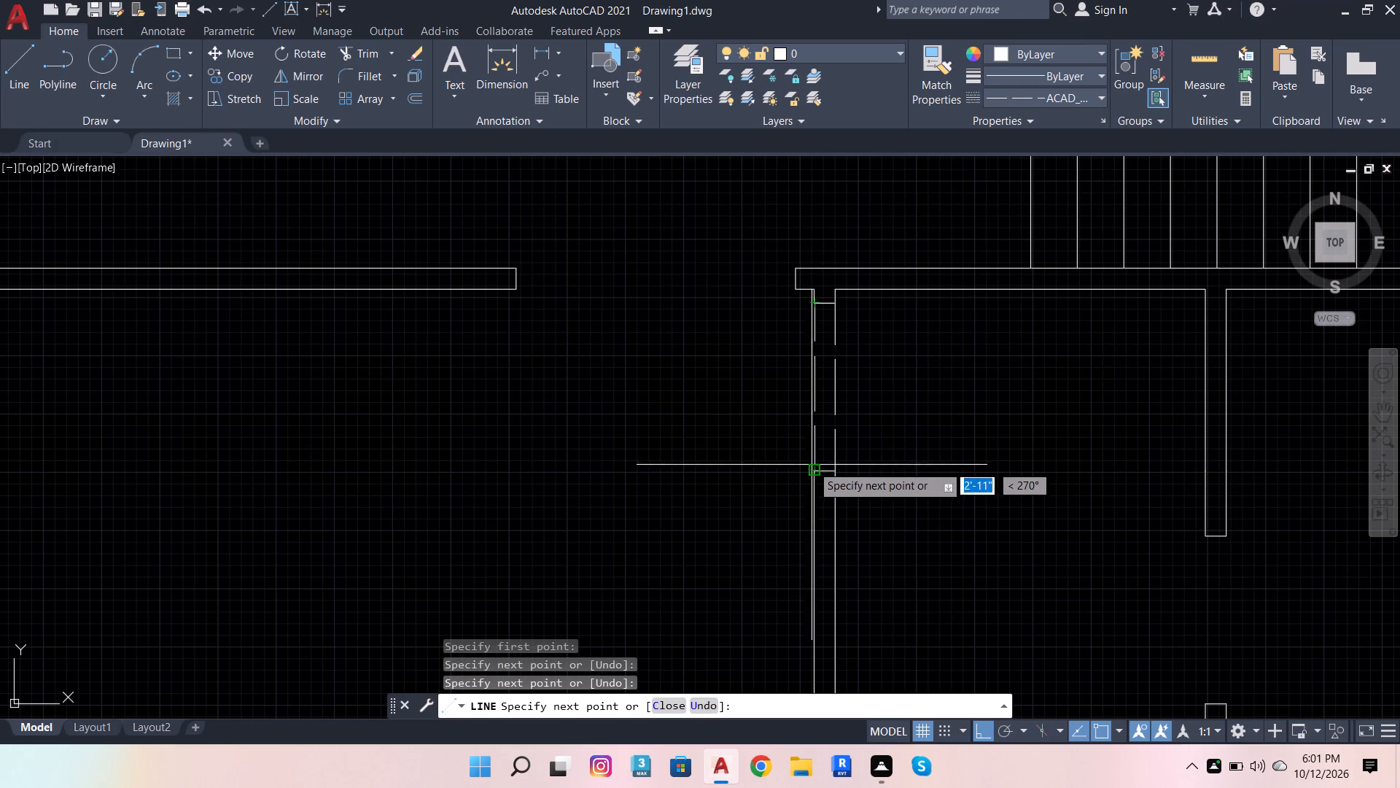
{"action": "left_click", "coordinate": [814, 470]}
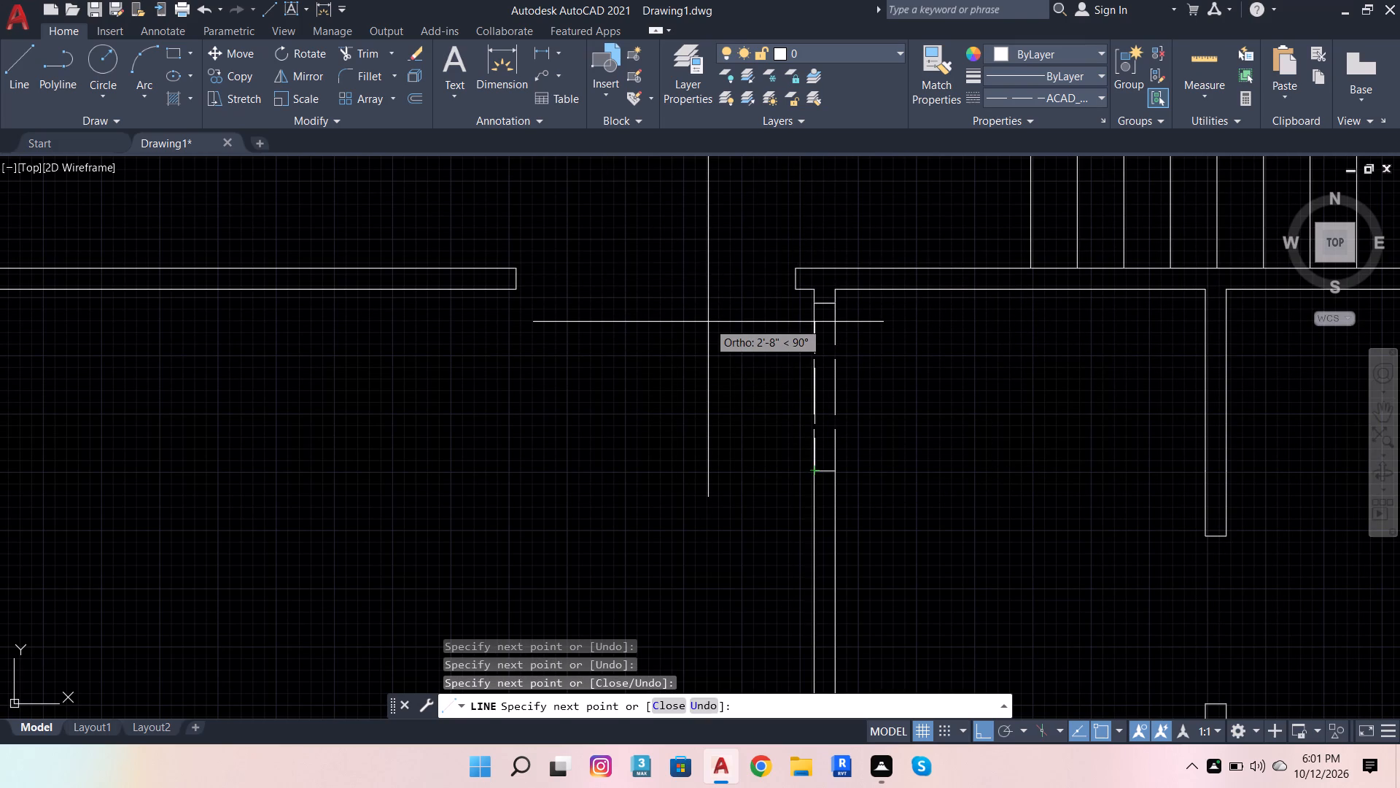
{"action": "key", "text": "space"}
Draw dashed lines along both wall faces across the 5' opening in the southwest room's north wall.
{"action": "key", "text": "space"}
{"action": "left_click", "coordinate": [796, 265]}
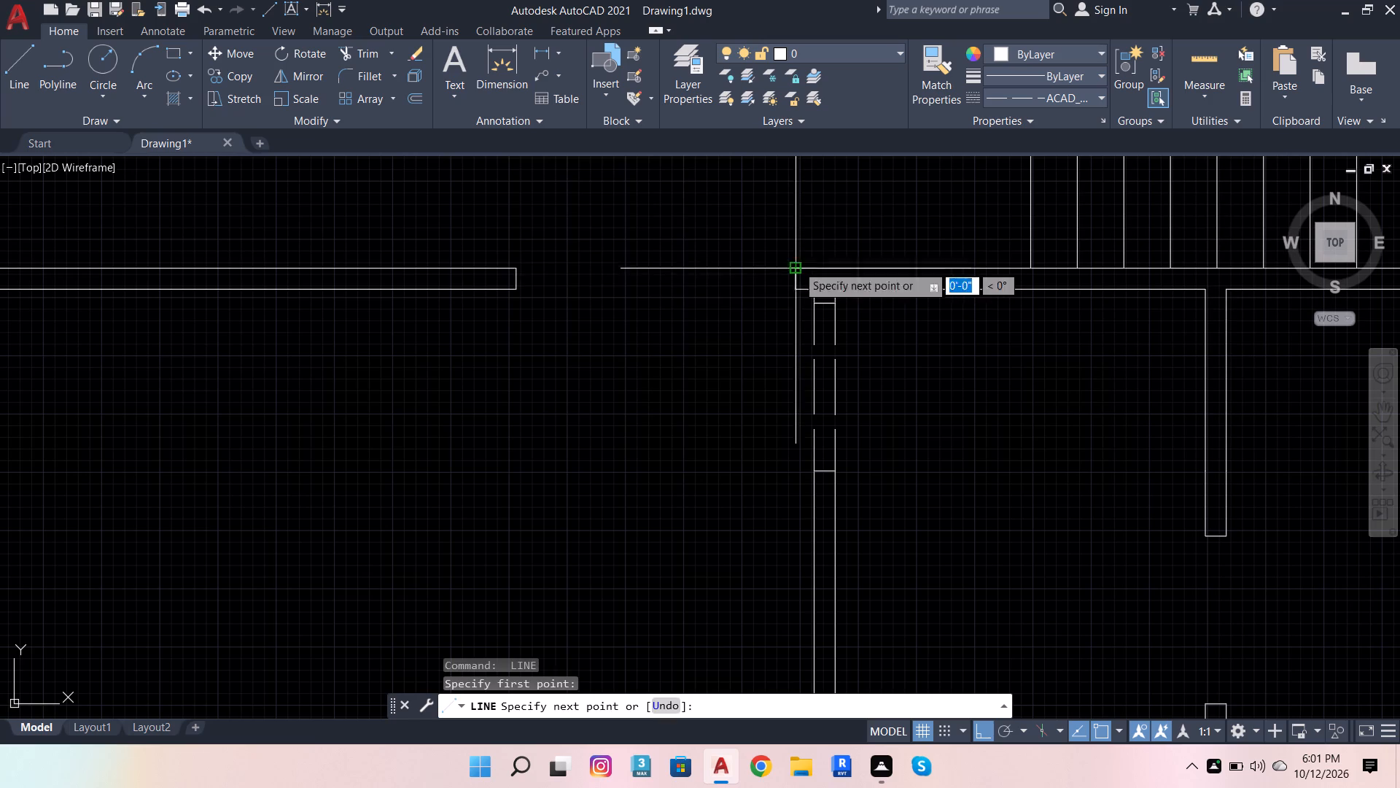
{"action": "left_click", "coordinate": [516, 269]}
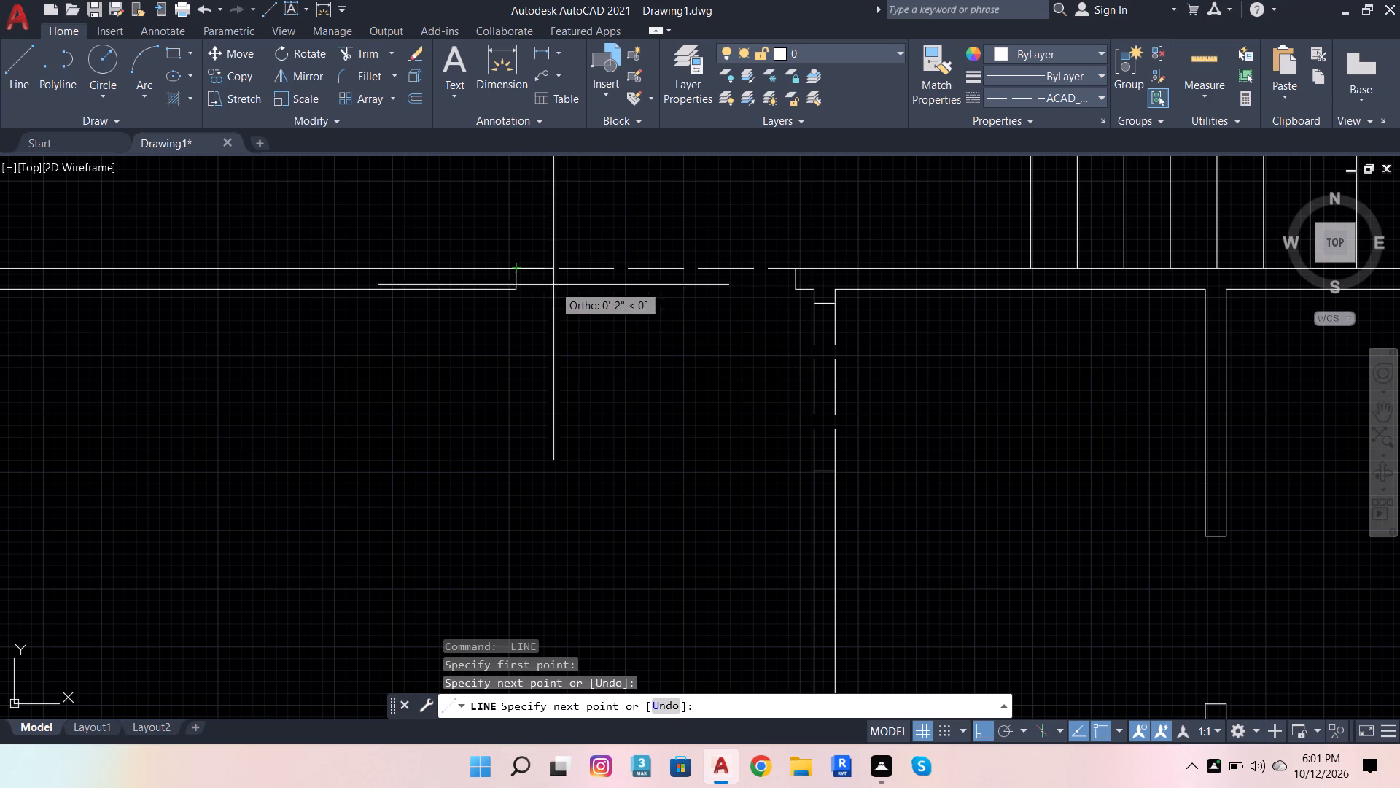
{"action": "left_click", "coordinate": [513, 292]}
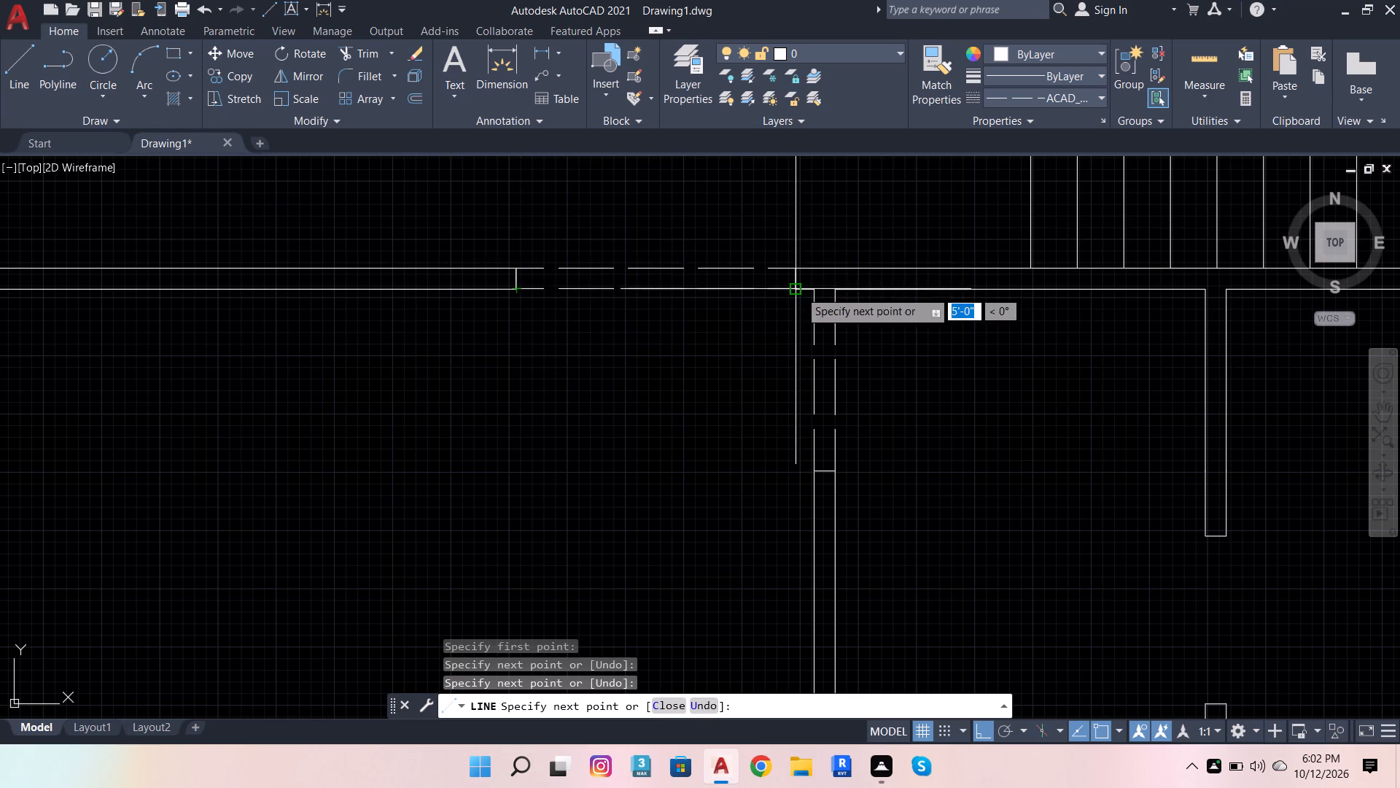
{"action": "left_click", "coordinate": [792, 286]}
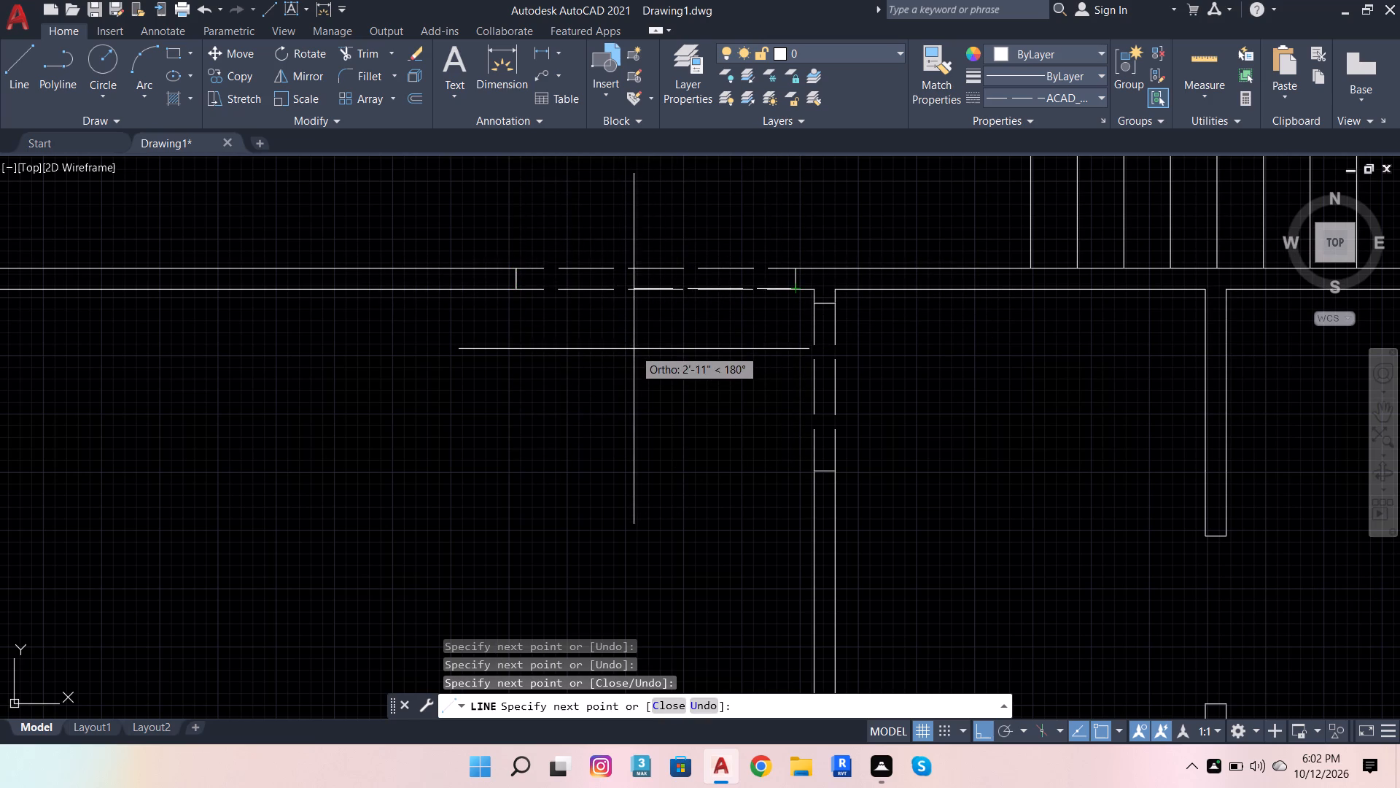
{"action": "key", "text": "Escape"}
With the linetype back to ByLayer, draw a 3' by 1" door leaf south from the stub's northeast corner at the eastern cross-wall opening.
{"action": "scroll", "coordinate": [699, 327], "scroll_direction": "down", "scroll_amount": 2}
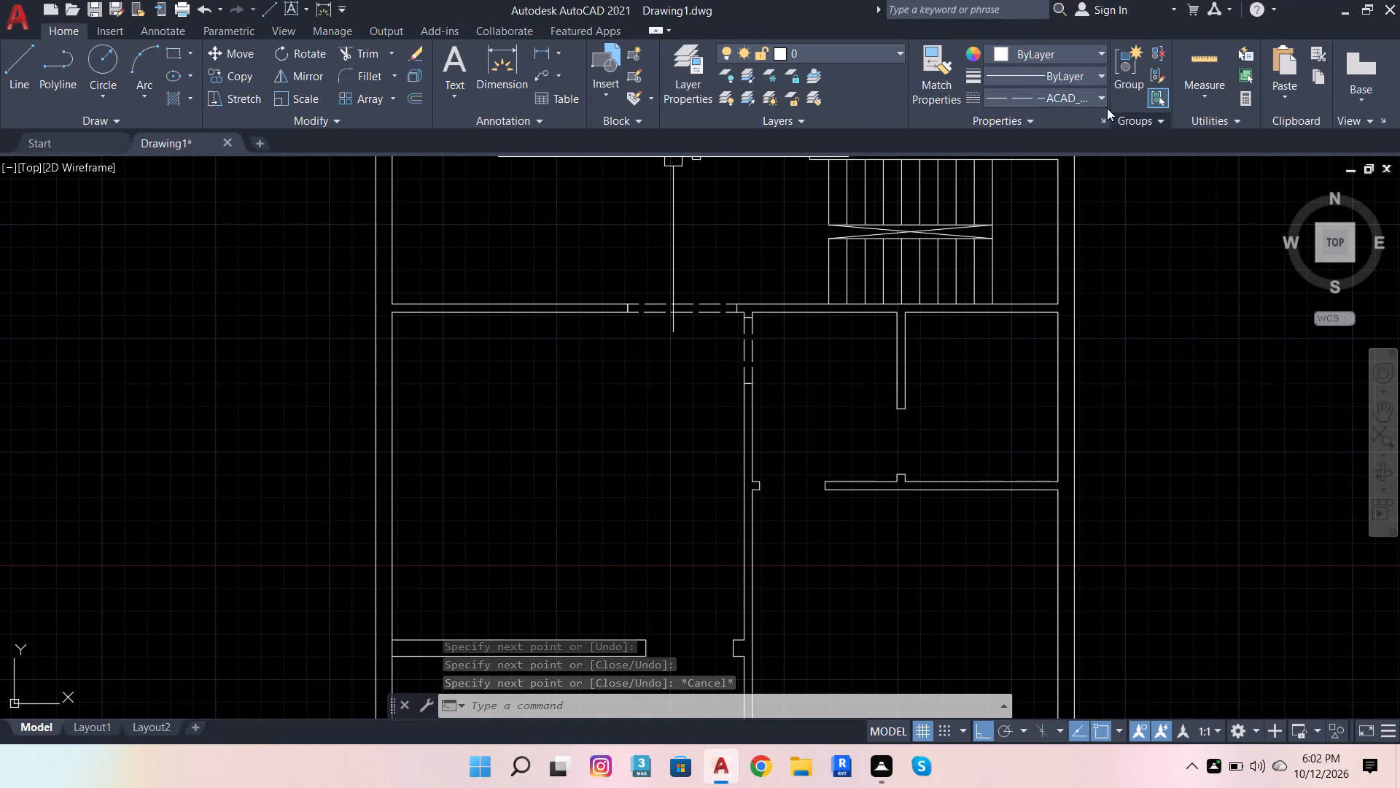
{"action": "left_click", "coordinate": [1077, 97]}
{"action": "left_click", "coordinate": [1080, 122]}
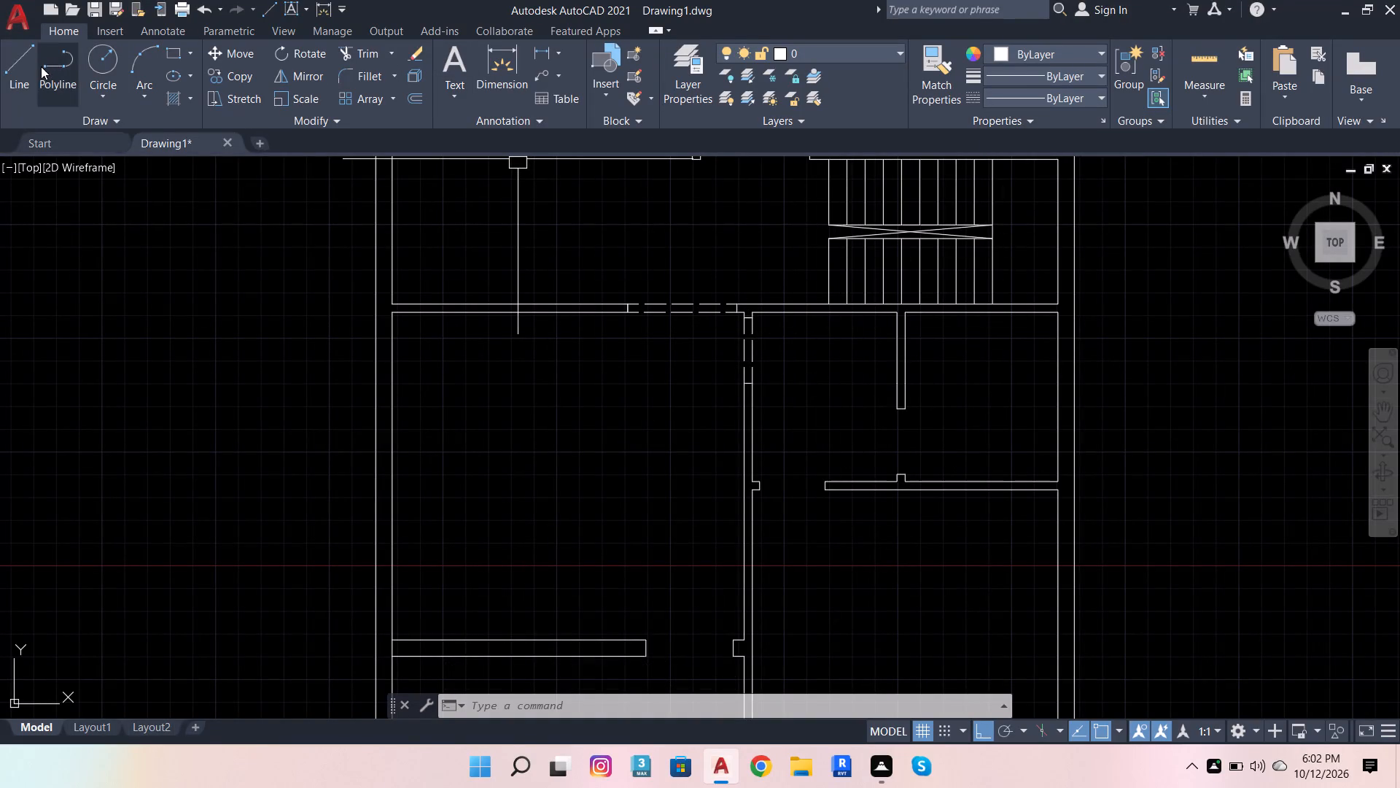
{"action": "left_click", "coordinate": [12, 61]}
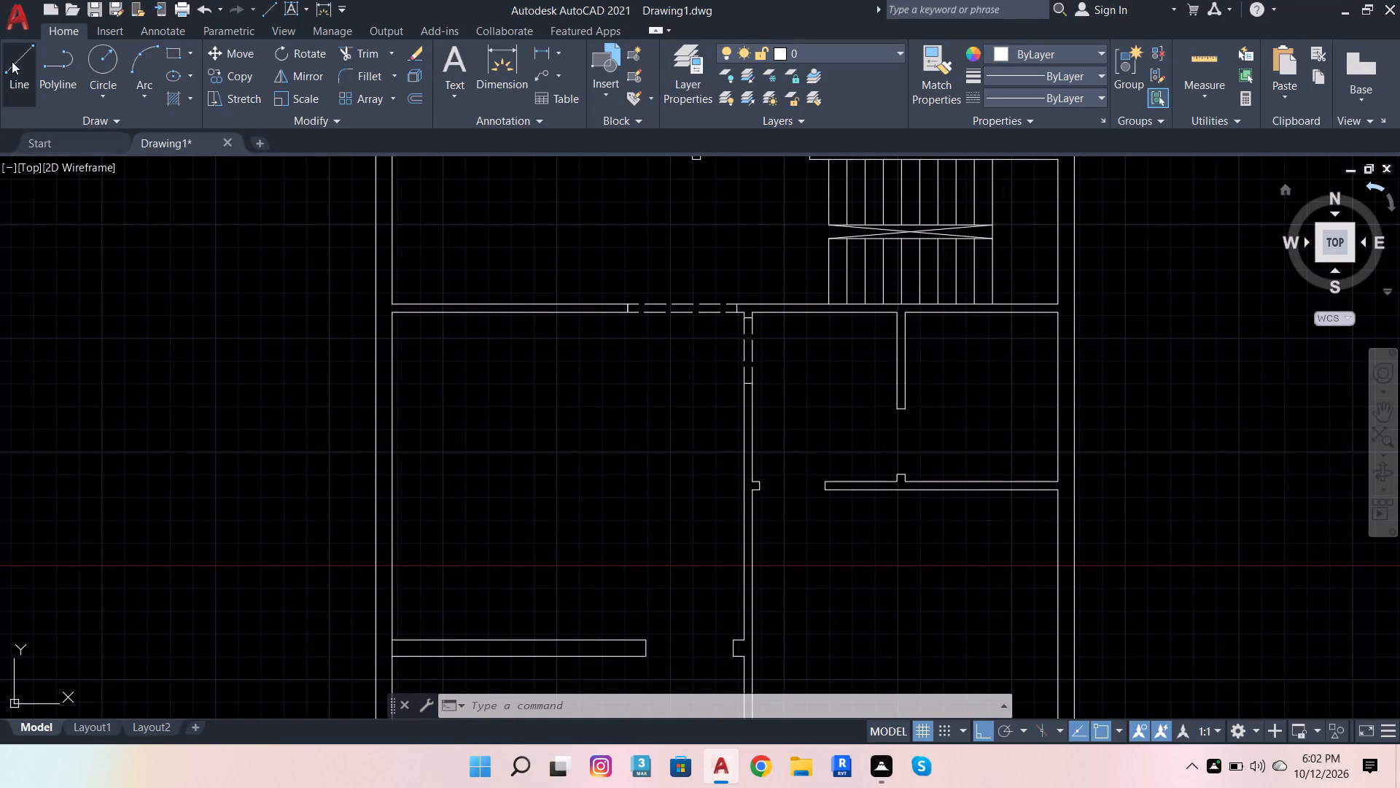
{"action": "left_click", "coordinate": [758, 482]}
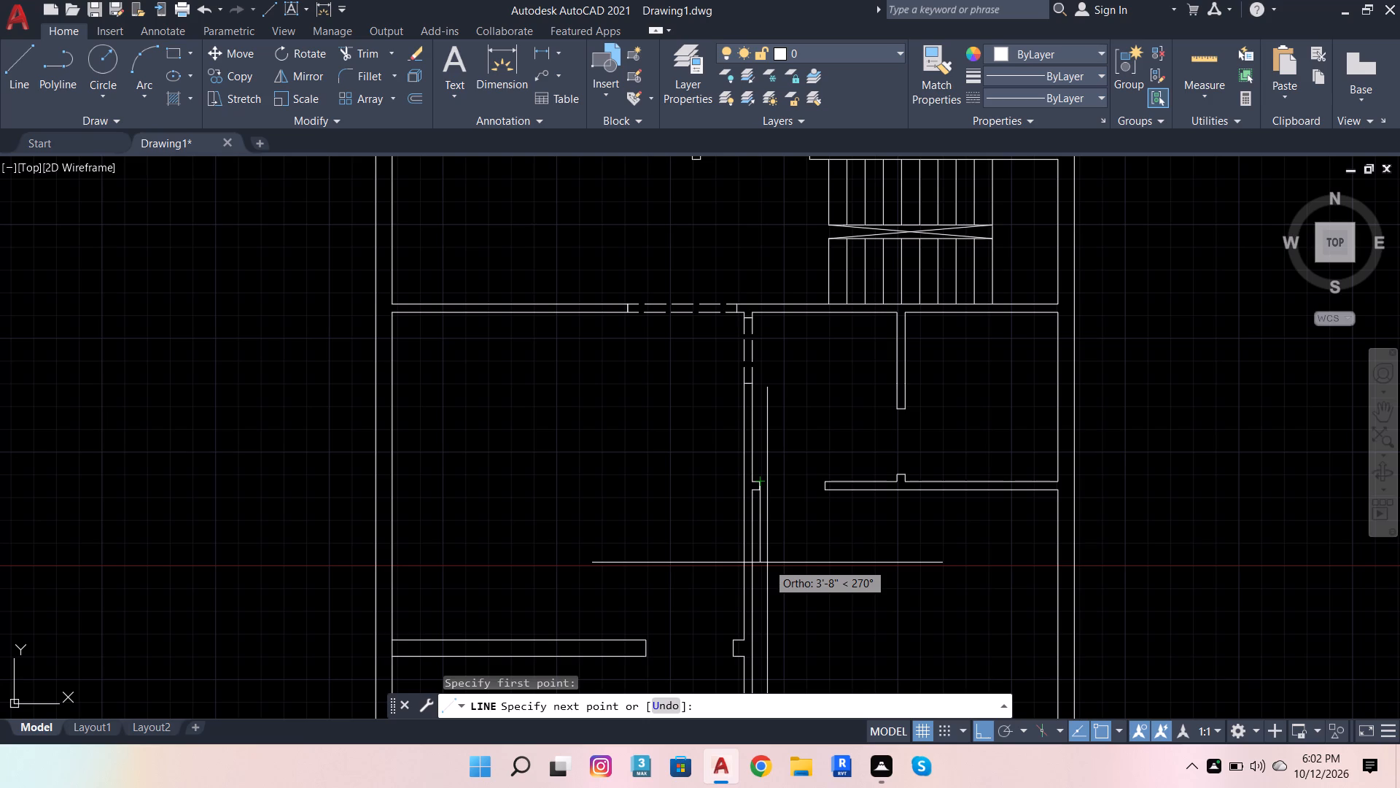
{"action": "type", "text": "3'"}
{"action": "key", "text": "Return"}
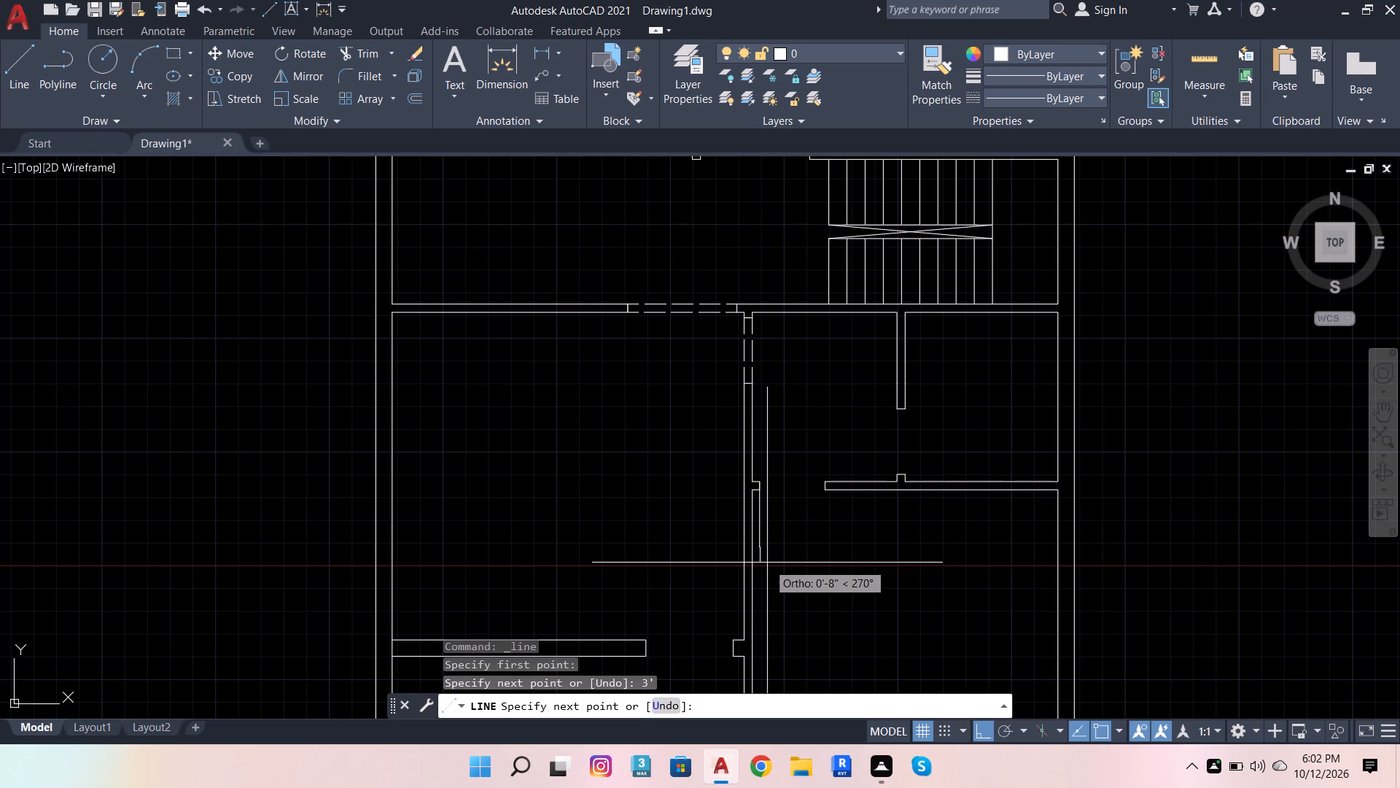
{"action": "key", "text": "1"}
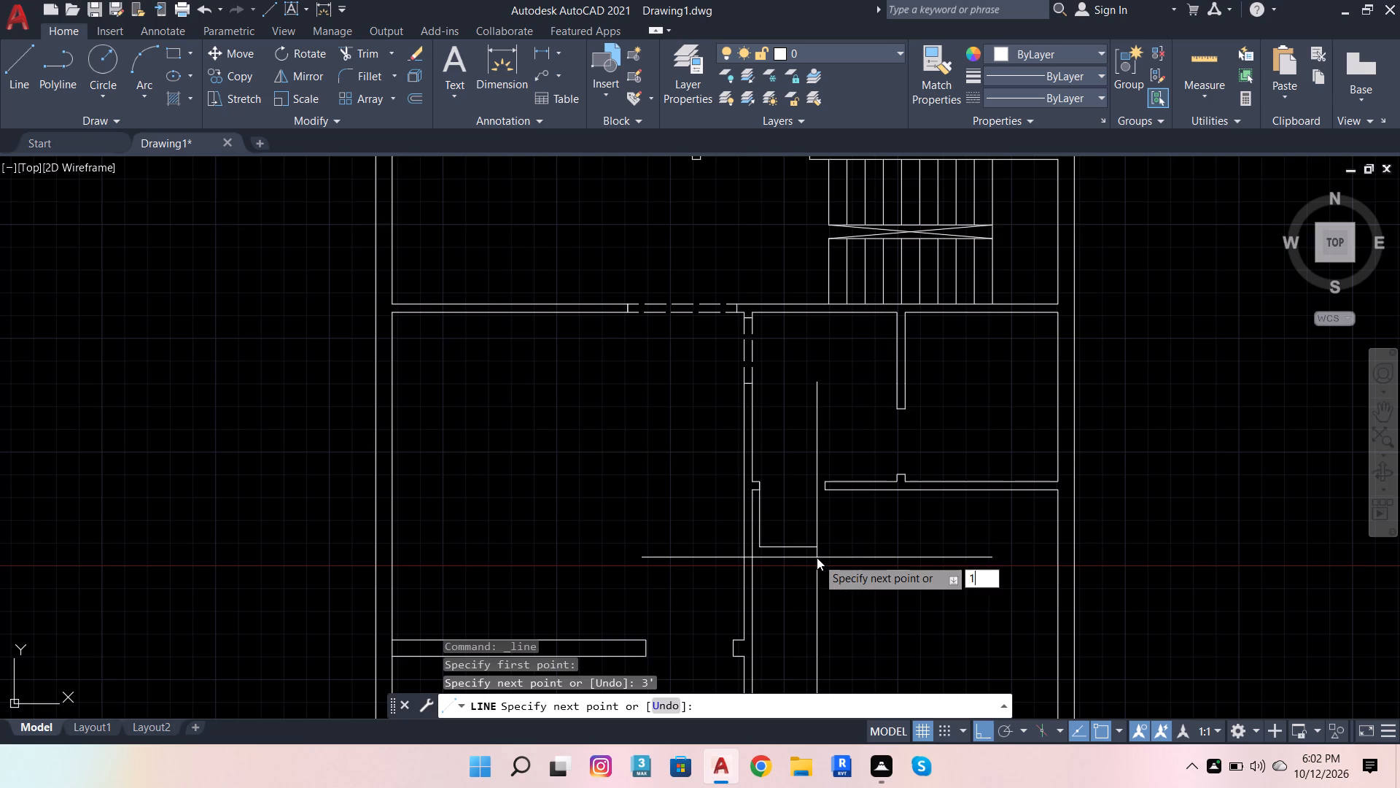
{"action": "key", "text": "Return"}
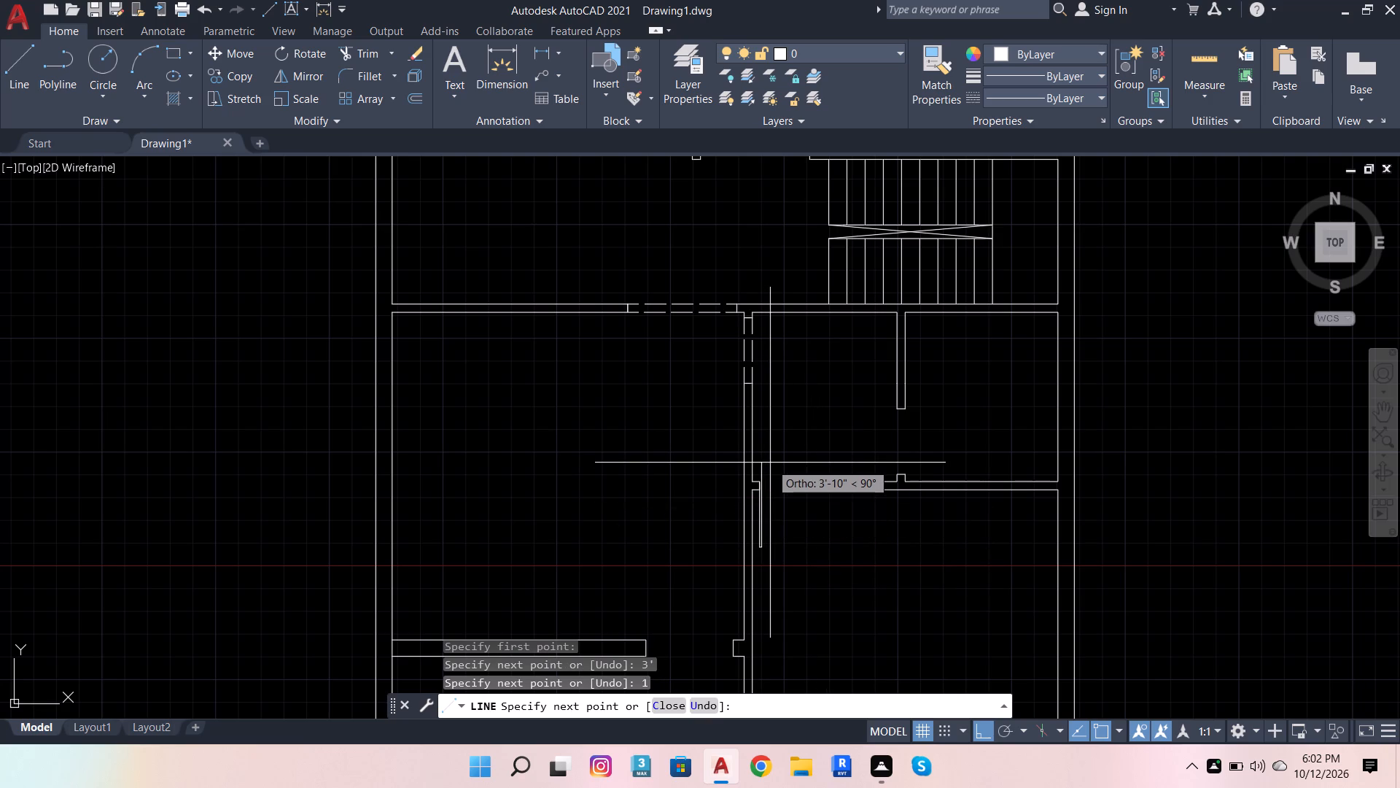
{"action": "type", "text": "3'"}
{"action": "key", "text": "Return"}
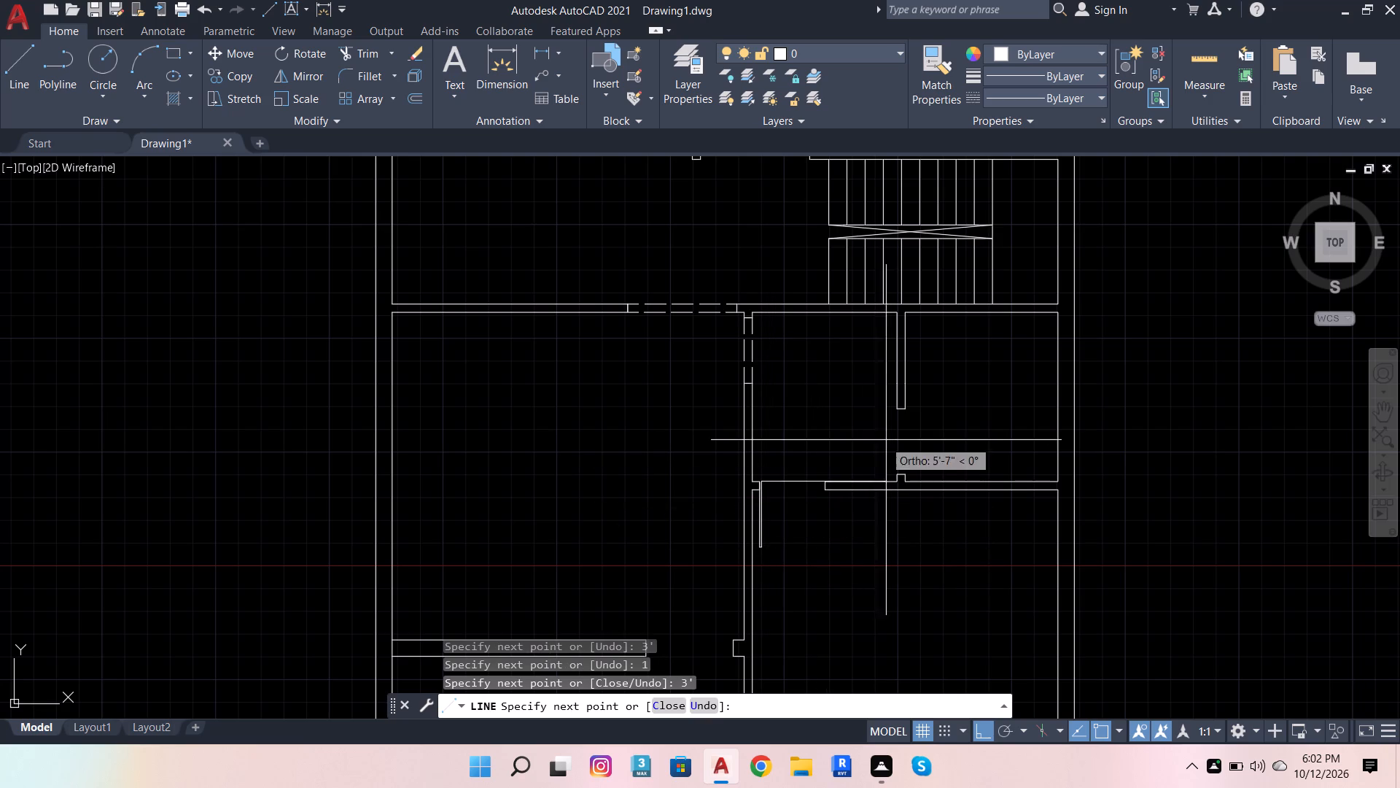
{"action": "key", "text": "space"}
Draw a line along the cross wall's north face from the door leaf's hinge corner to the opposite jamb.
{"action": "key", "text": "space"}
{"action": "scroll", "coordinate": [771, 482], "scroll_direction": "up", "scroll_amount": 2}
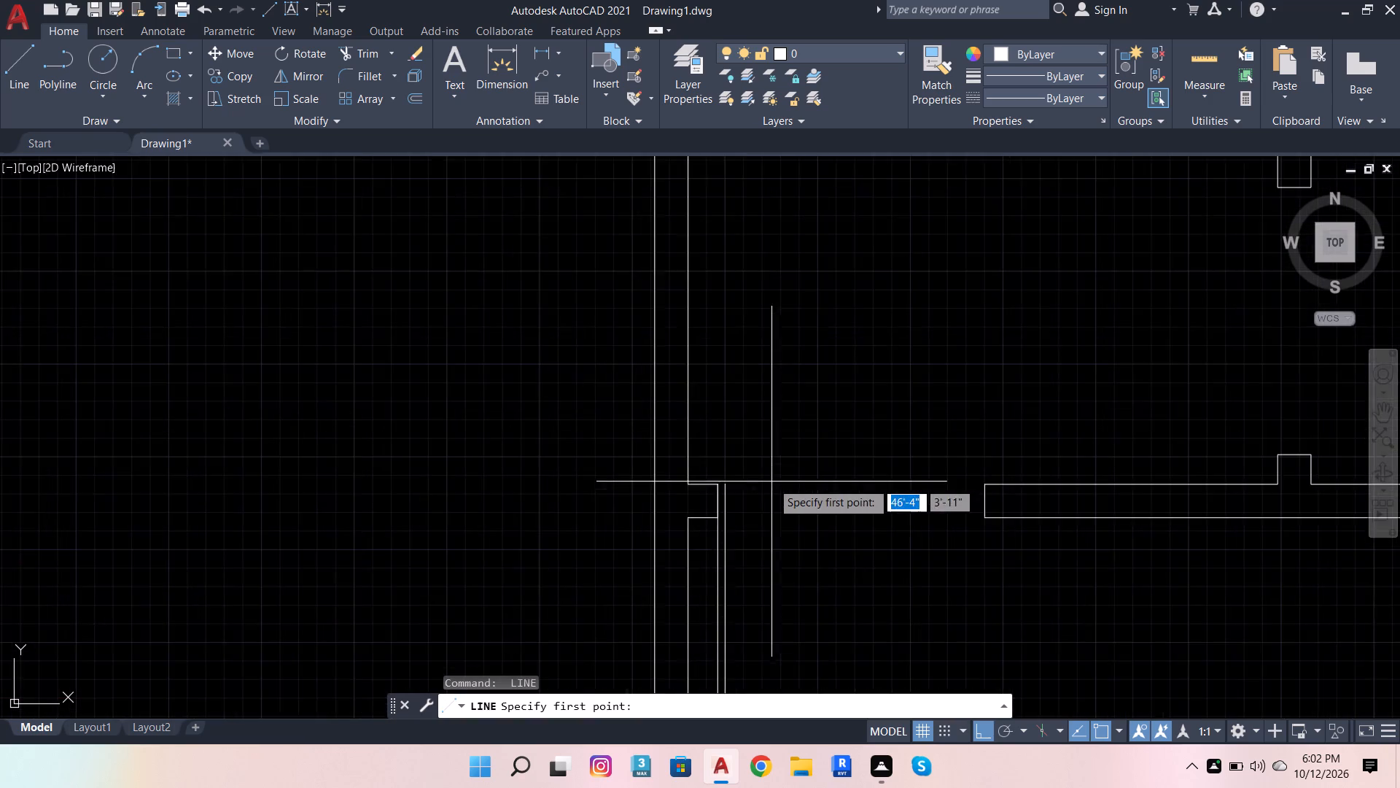
{"action": "scroll", "coordinate": [771, 482], "scroll_direction": "up", "scroll_amount": 2}
{"action": "left_click", "coordinate": [701, 491]}
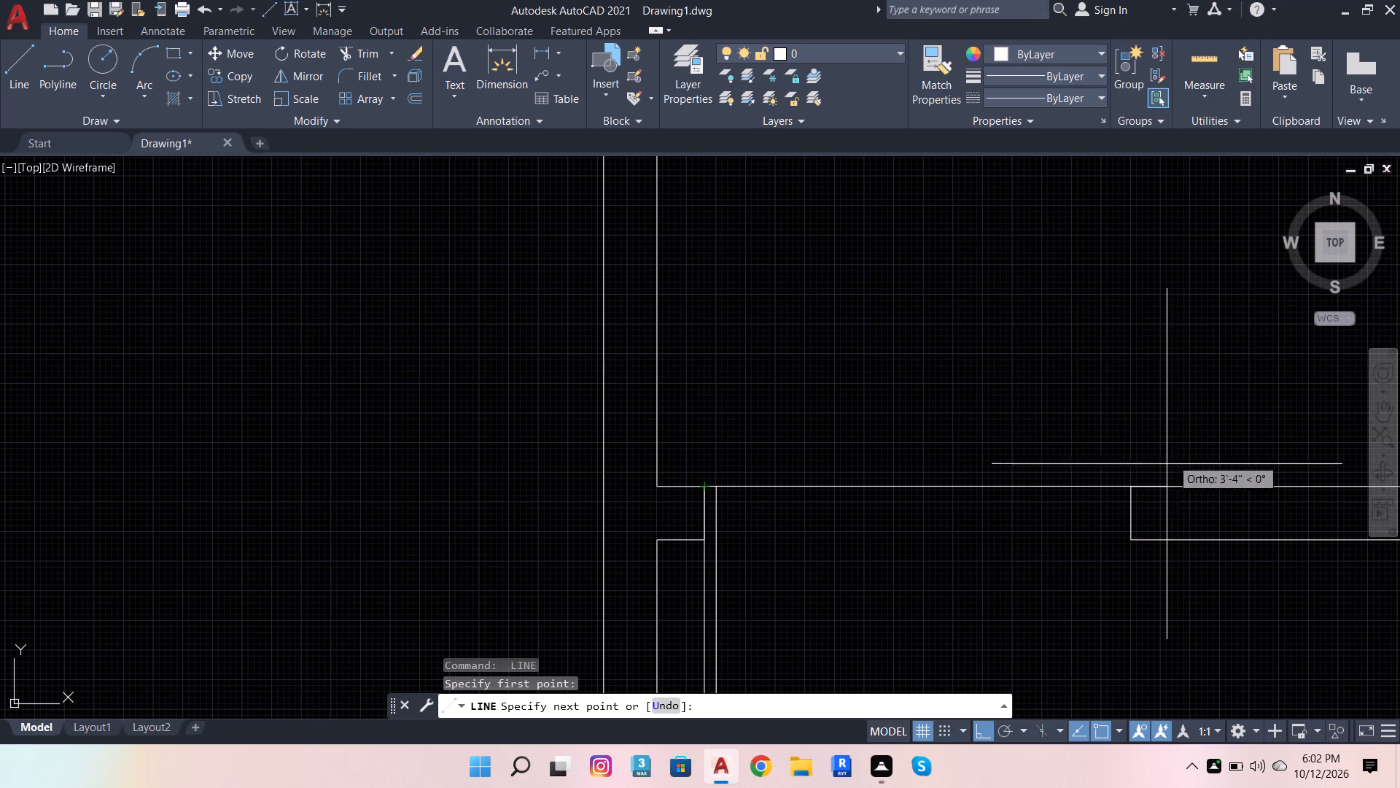
{"action": "left_click", "coordinate": [1135, 482]}
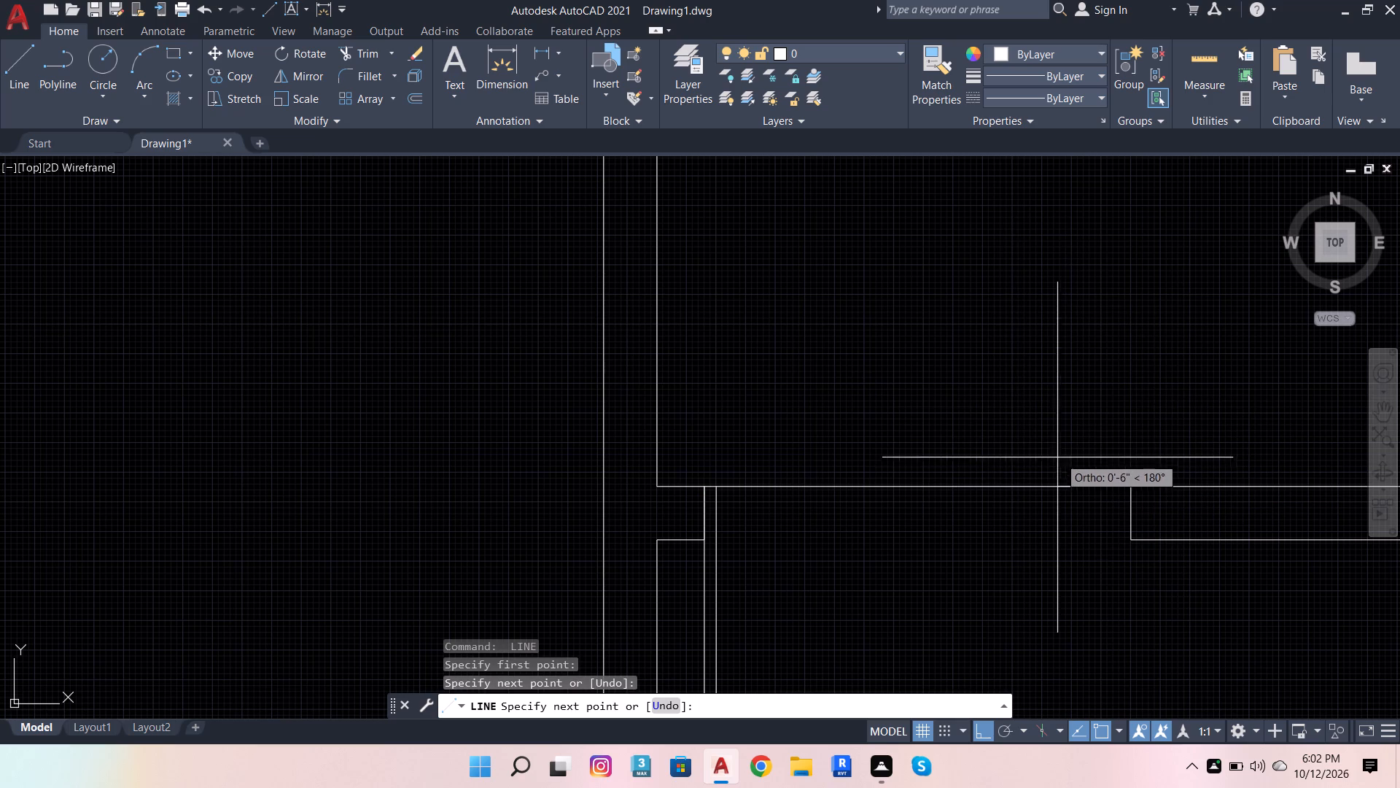
{"action": "key", "text": "space"}
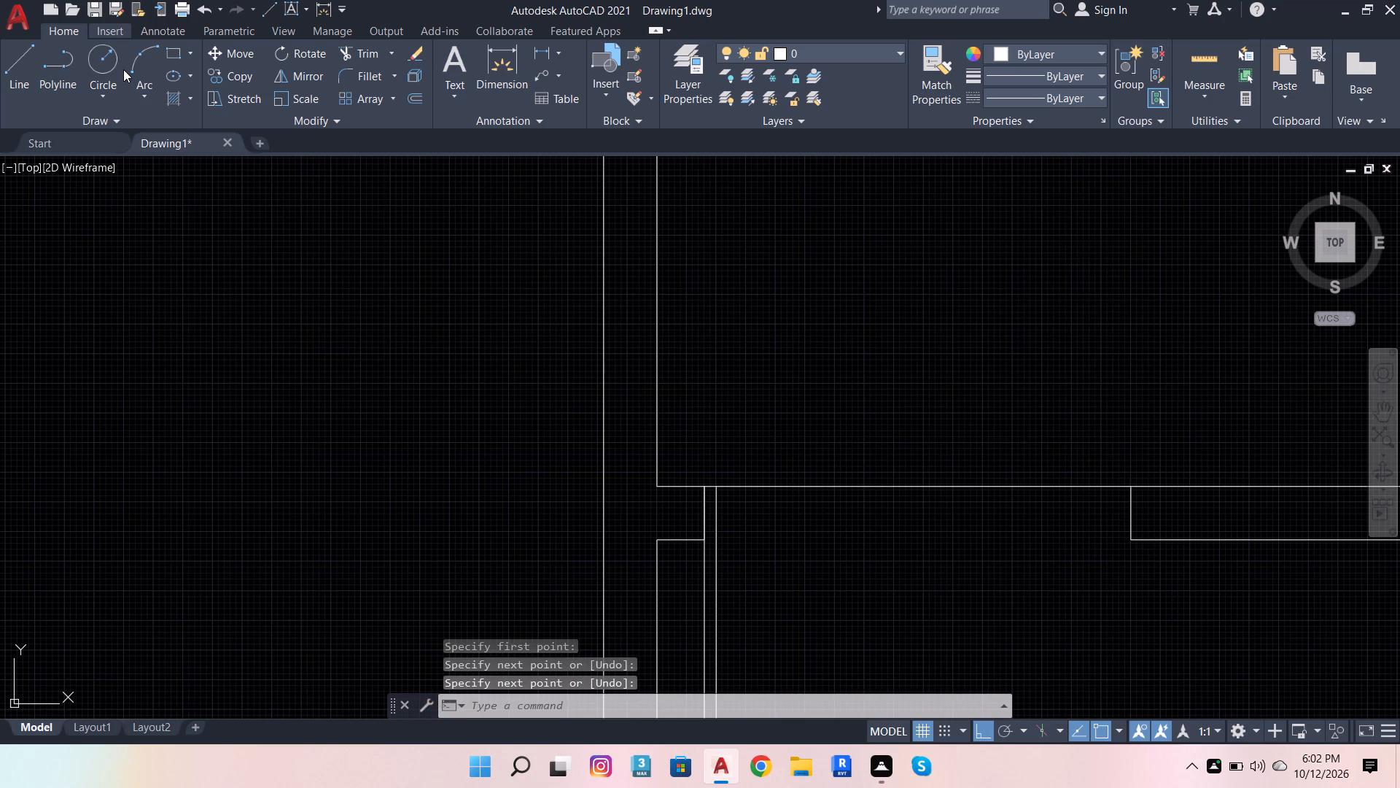
Draw a three-point arc from the door leaf's southeast corner through the opposite jamb's north corner, ending just north of the wall.
{"action": "left_click", "coordinate": [131, 66]}
{"action": "scroll", "coordinate": [718, 82], "scroll_direction": "down", "scroll_amount": 7}
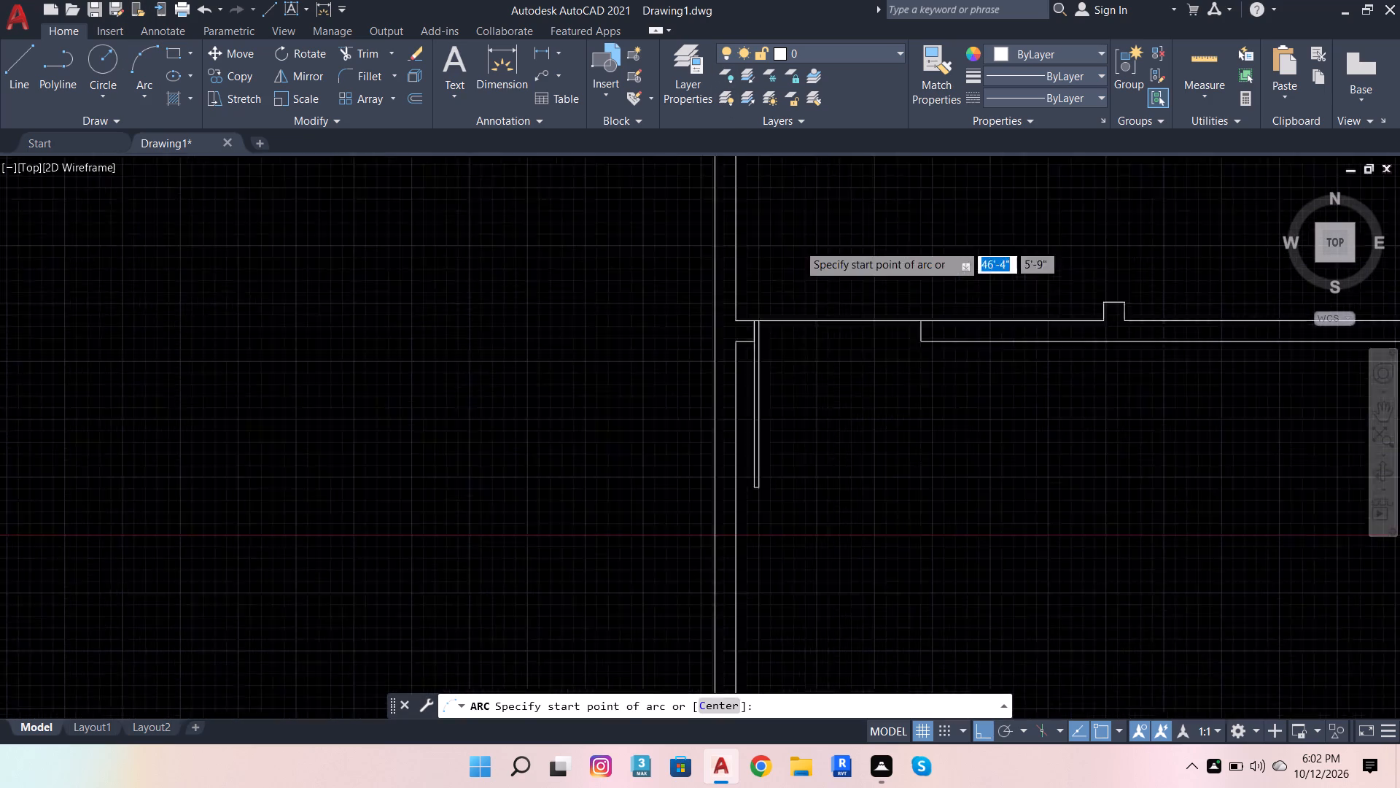
{"action": "scroll", "coordinate": [799, 250], "scroll_direction": "down", "scroll_amount": 1}
{"action": "scroll", "coordinate": [785, 335], "scroll_direction": "up", "scroll_amount": 4}
{"action": "left_click", "coordinate": [766, 382]}
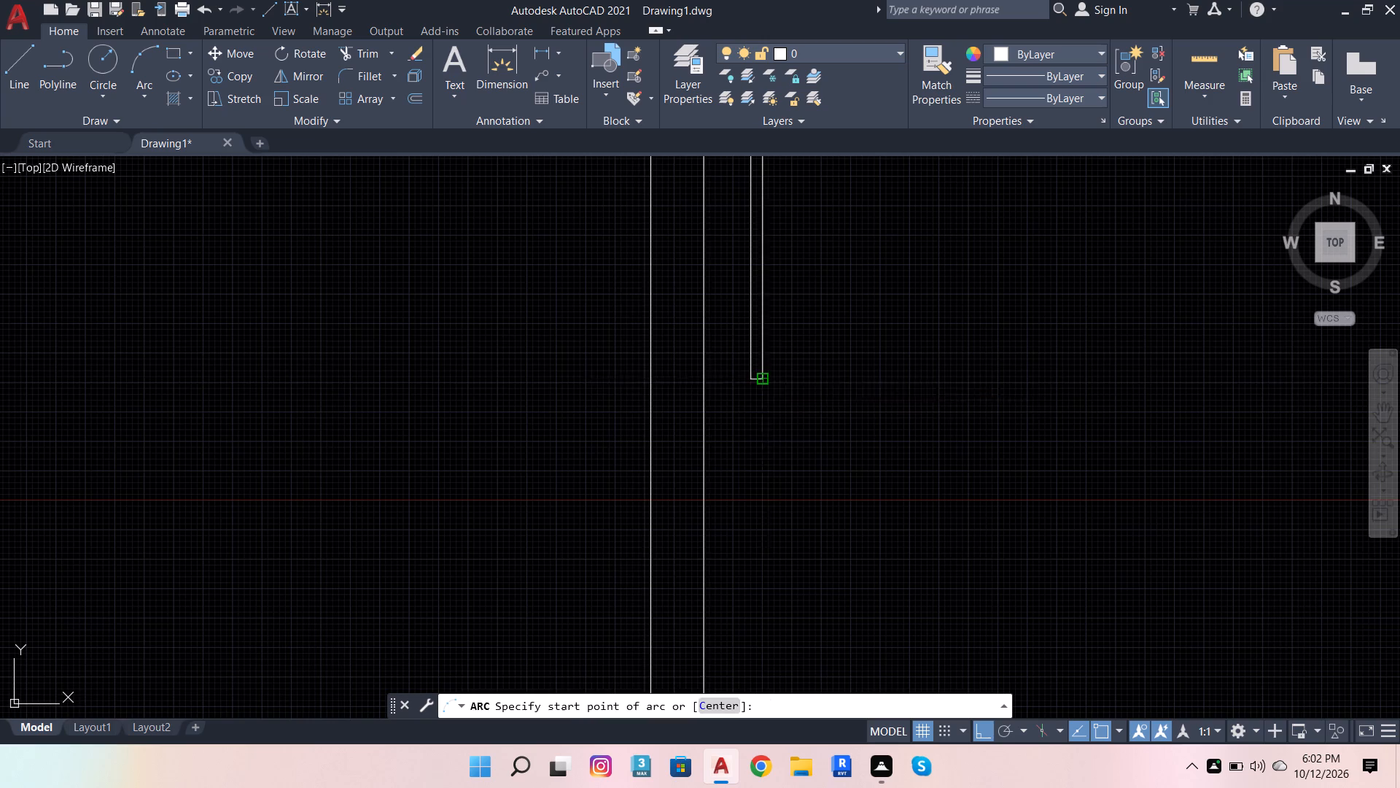
{"action": "scroll", "coordinate": [862, 413], "scroll_direction": "down", "scroll_amount": 3}
{"action": "scroll", "coordinate": [940, 320], "scroll_direction": "up", "scroll_amount": 2}
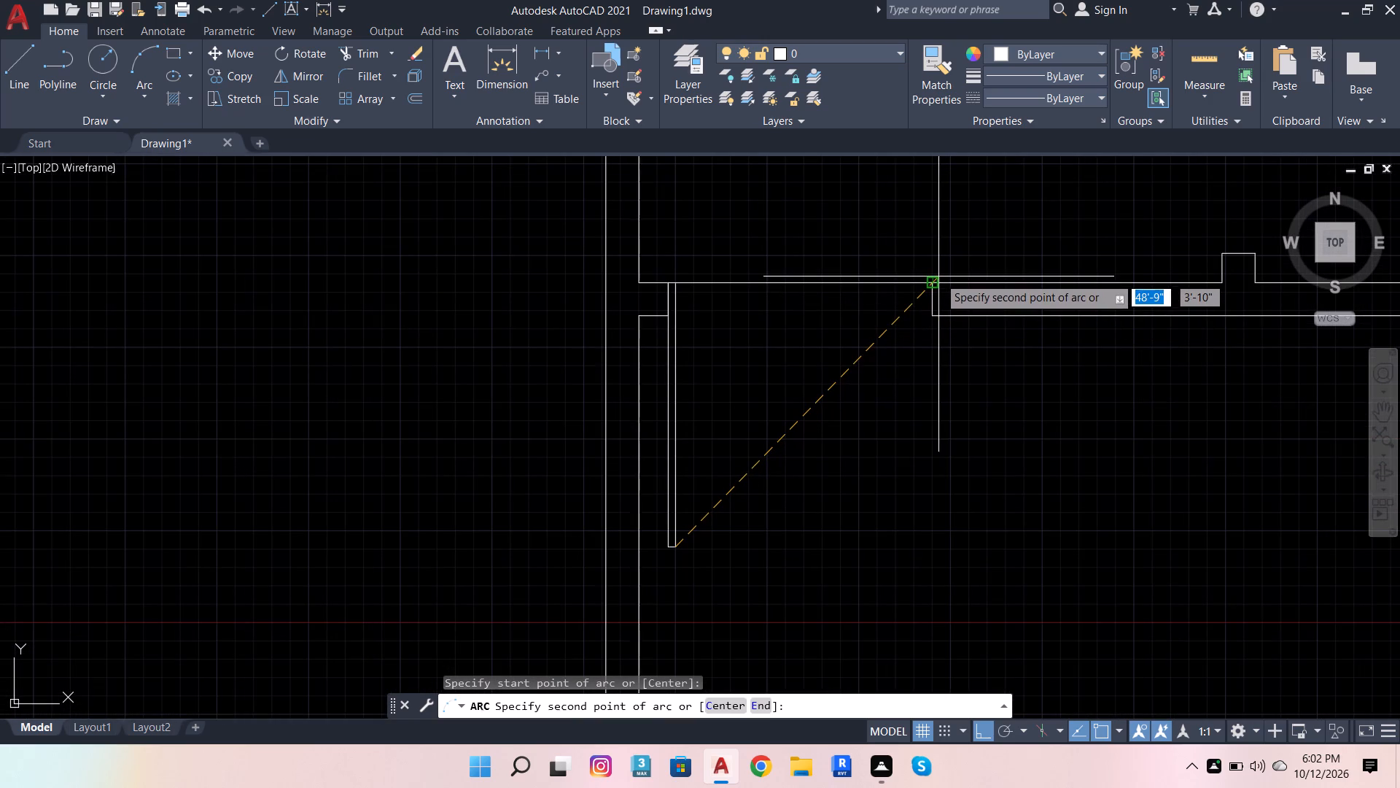
{"action": "left_click", "coordinate": [933, 284]}
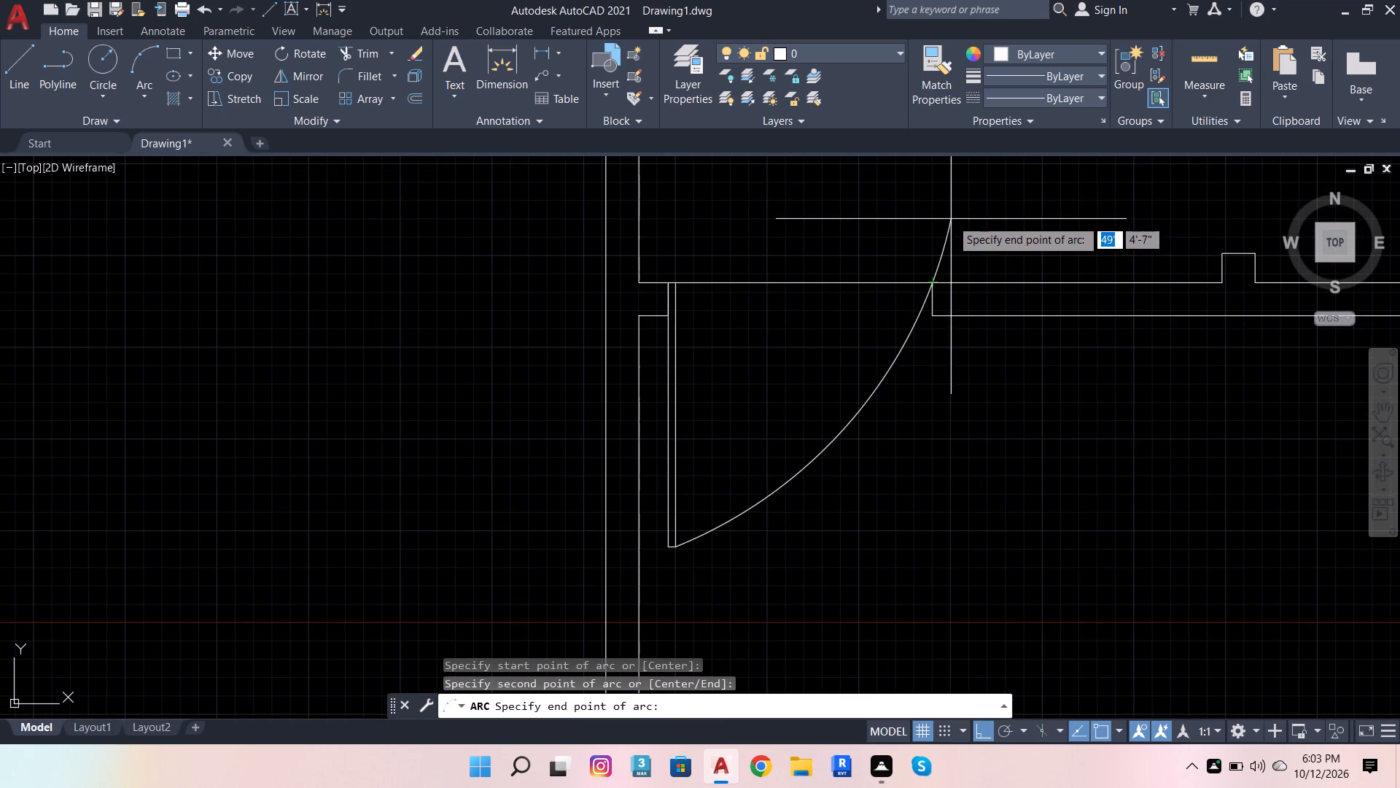
{"action": "left_click", "coordinate": [936, 233]}
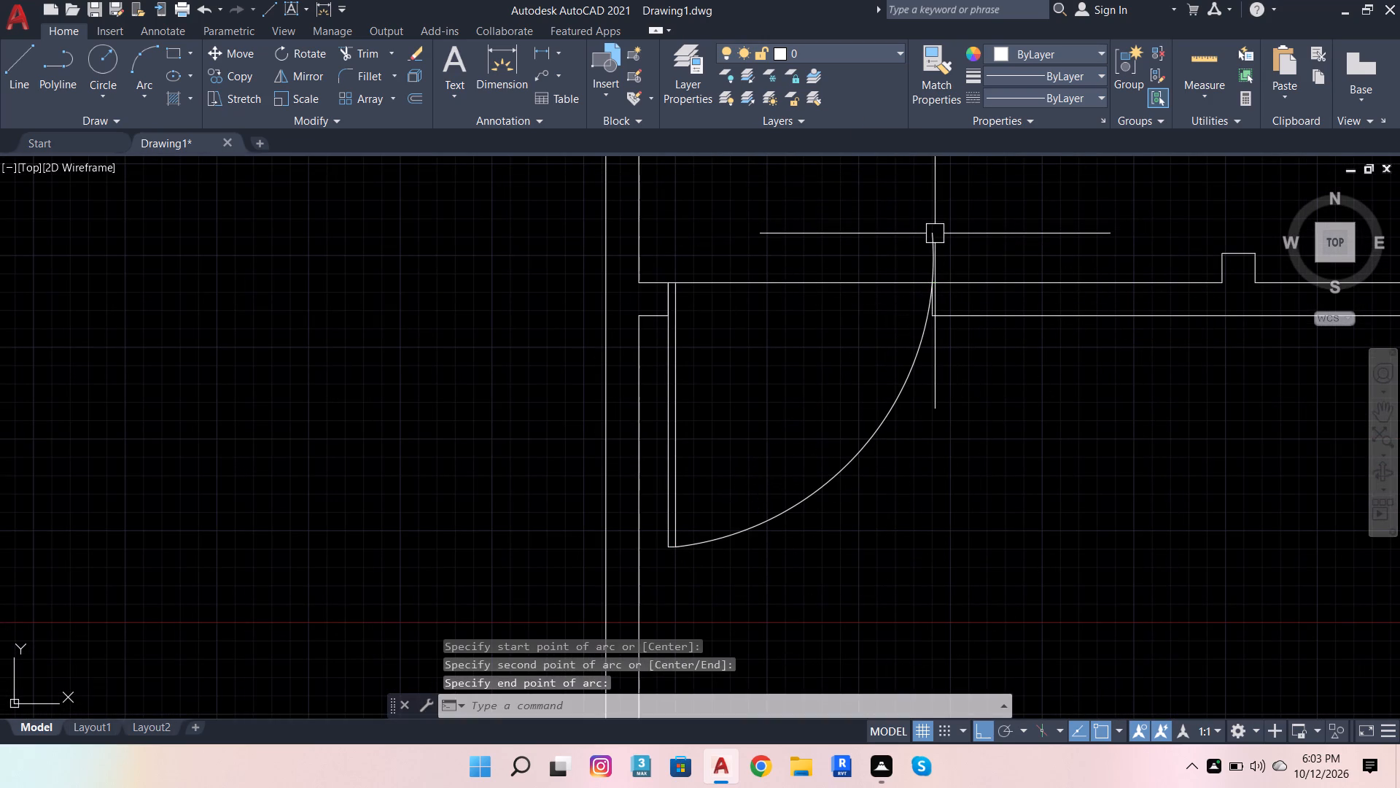
Trim the arc's overshoot north of the cross wall and the line spanning the door opening.
{"action": "left_click", "coordinate": [359, 55]}
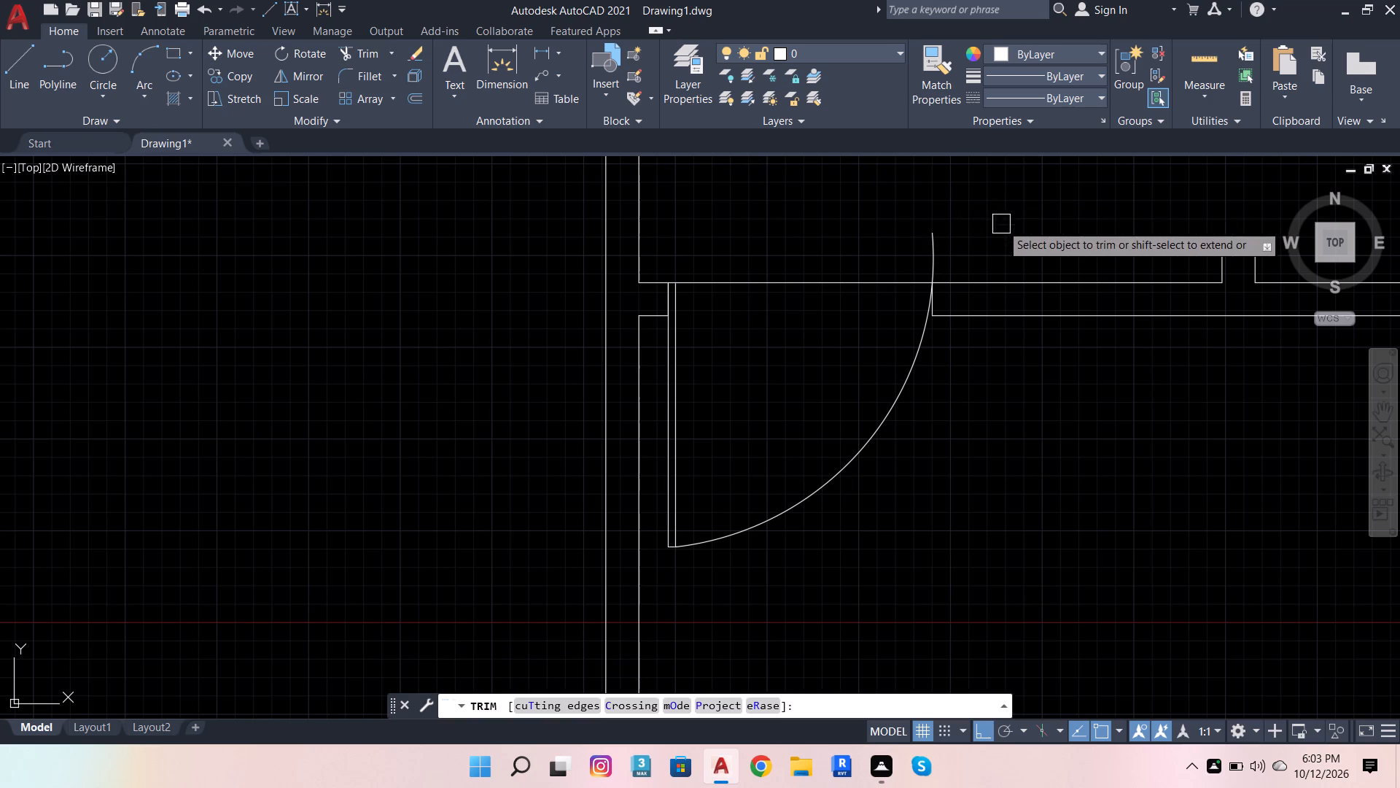
{"action": "left_click", "coordinate": [937, 235]}
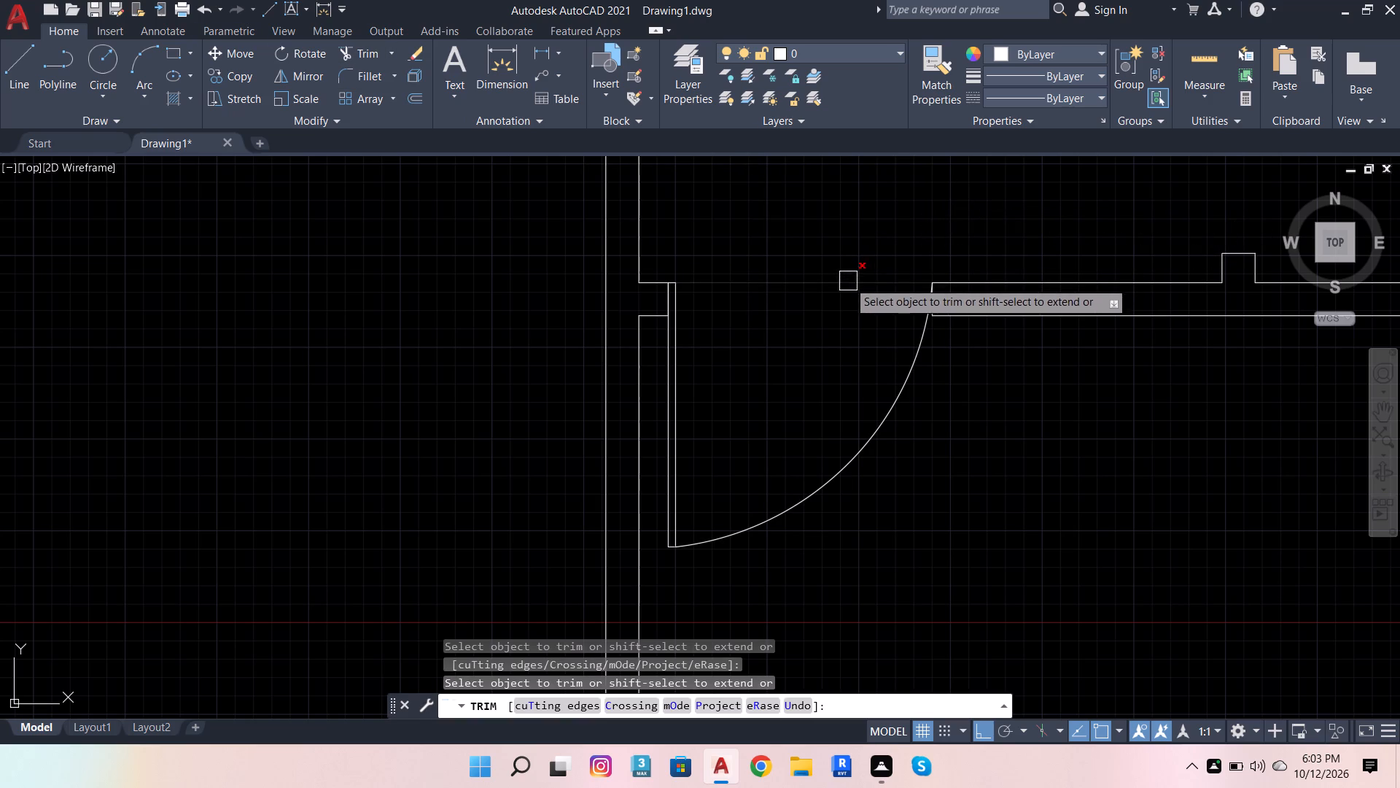
{"action": "left_click", "coordinate": [848, 281]}
{"action": "scroll", "coordinate": [962, 235], "scroll_direction": "down", "scroll_amount": 5}
{"action": "scroll", "coordinate": [982, 269], "scroll_direction": "up", "scroll_amount": 3}
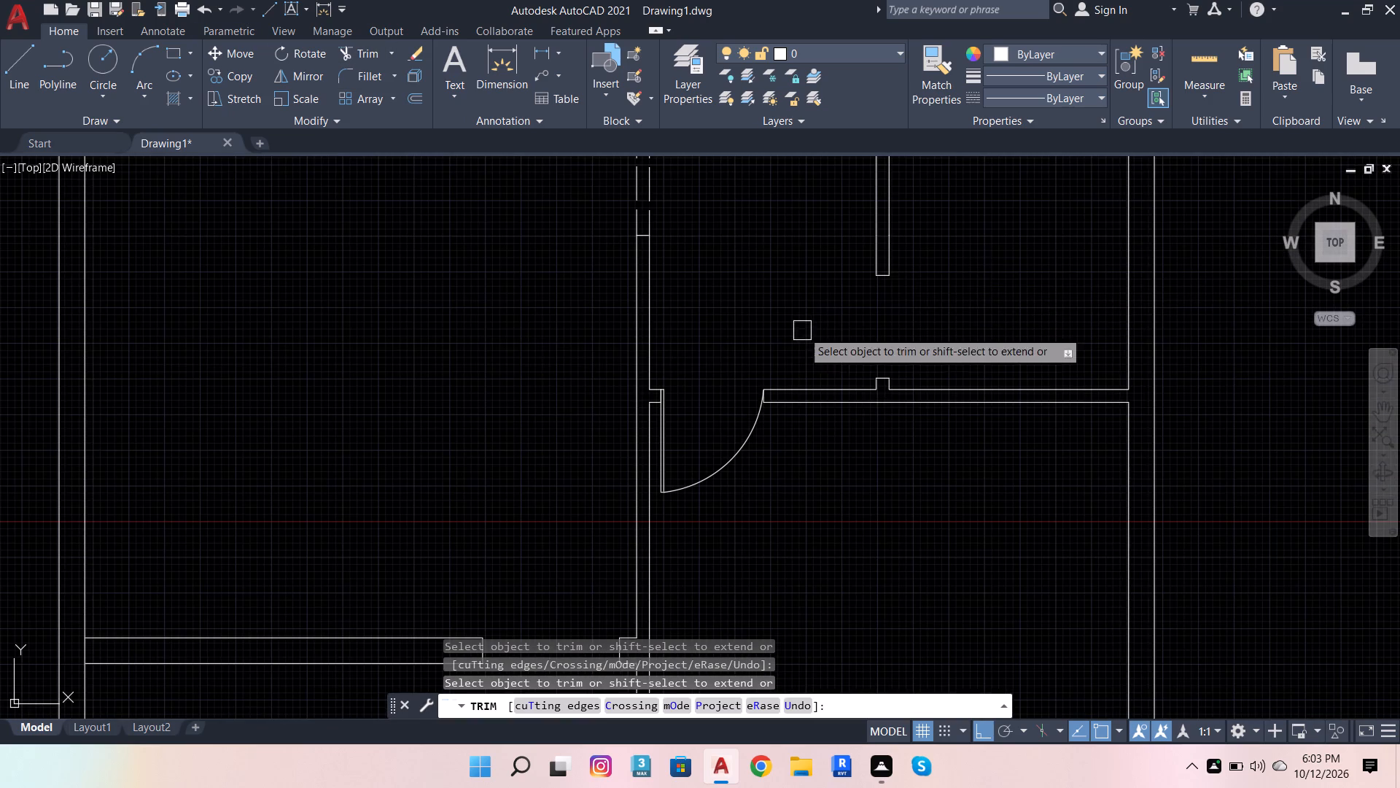
{"action": "key", "text": "Escape"}
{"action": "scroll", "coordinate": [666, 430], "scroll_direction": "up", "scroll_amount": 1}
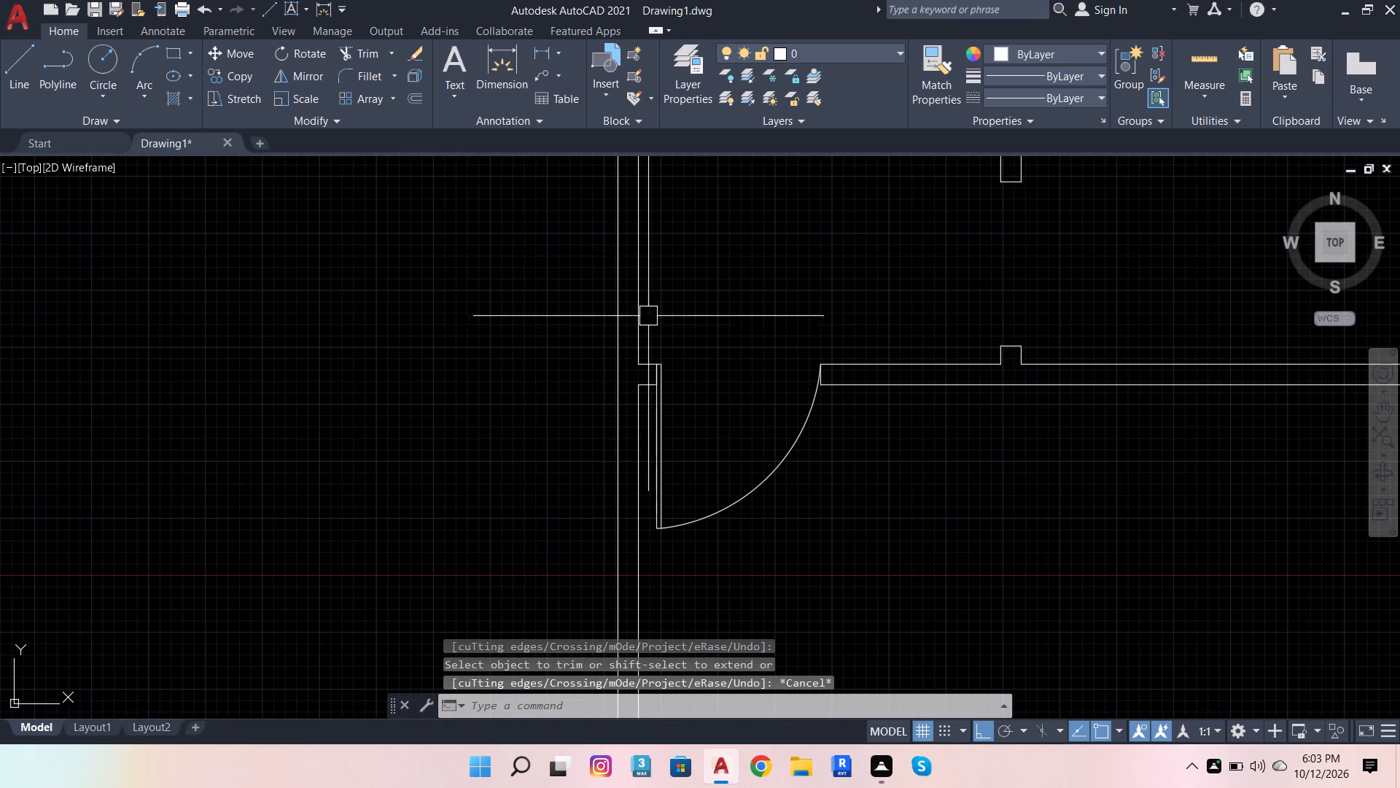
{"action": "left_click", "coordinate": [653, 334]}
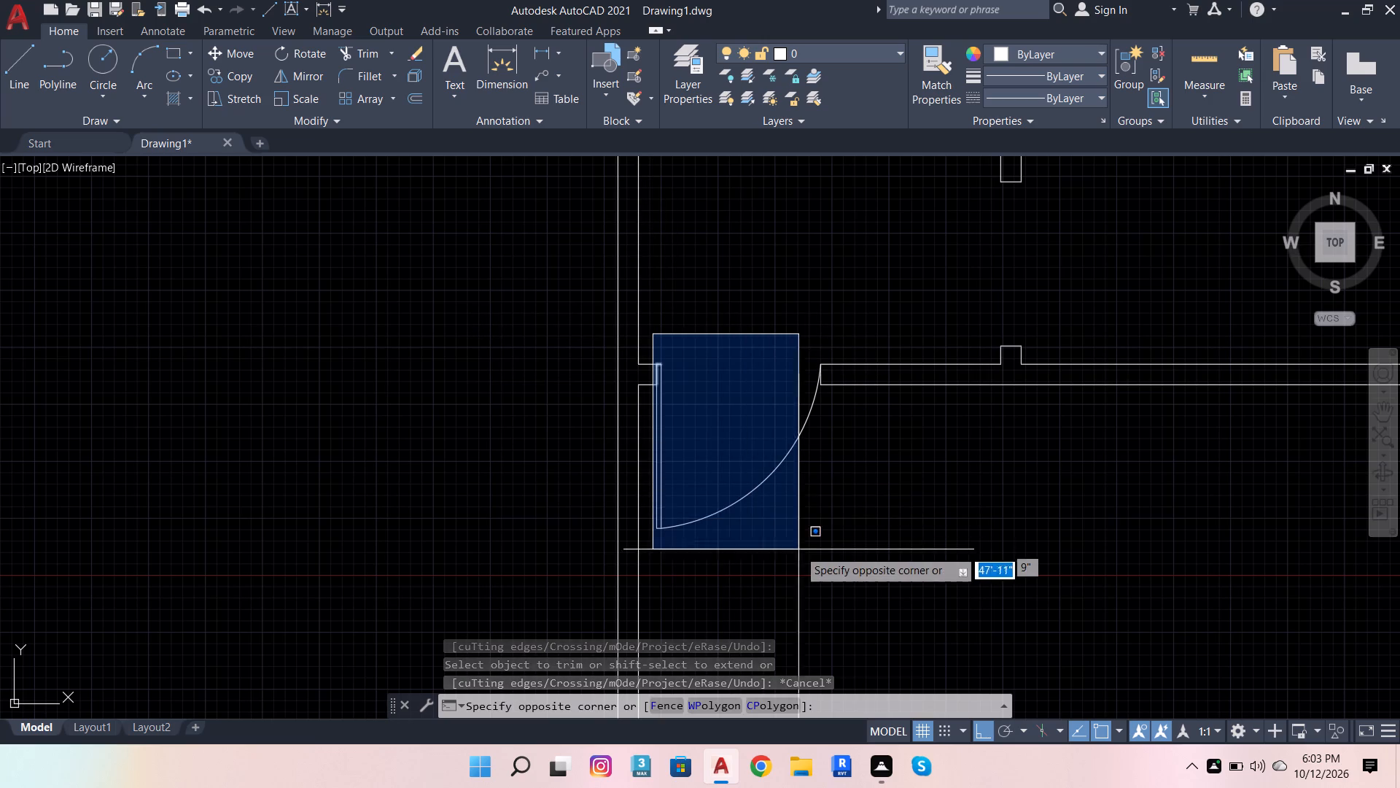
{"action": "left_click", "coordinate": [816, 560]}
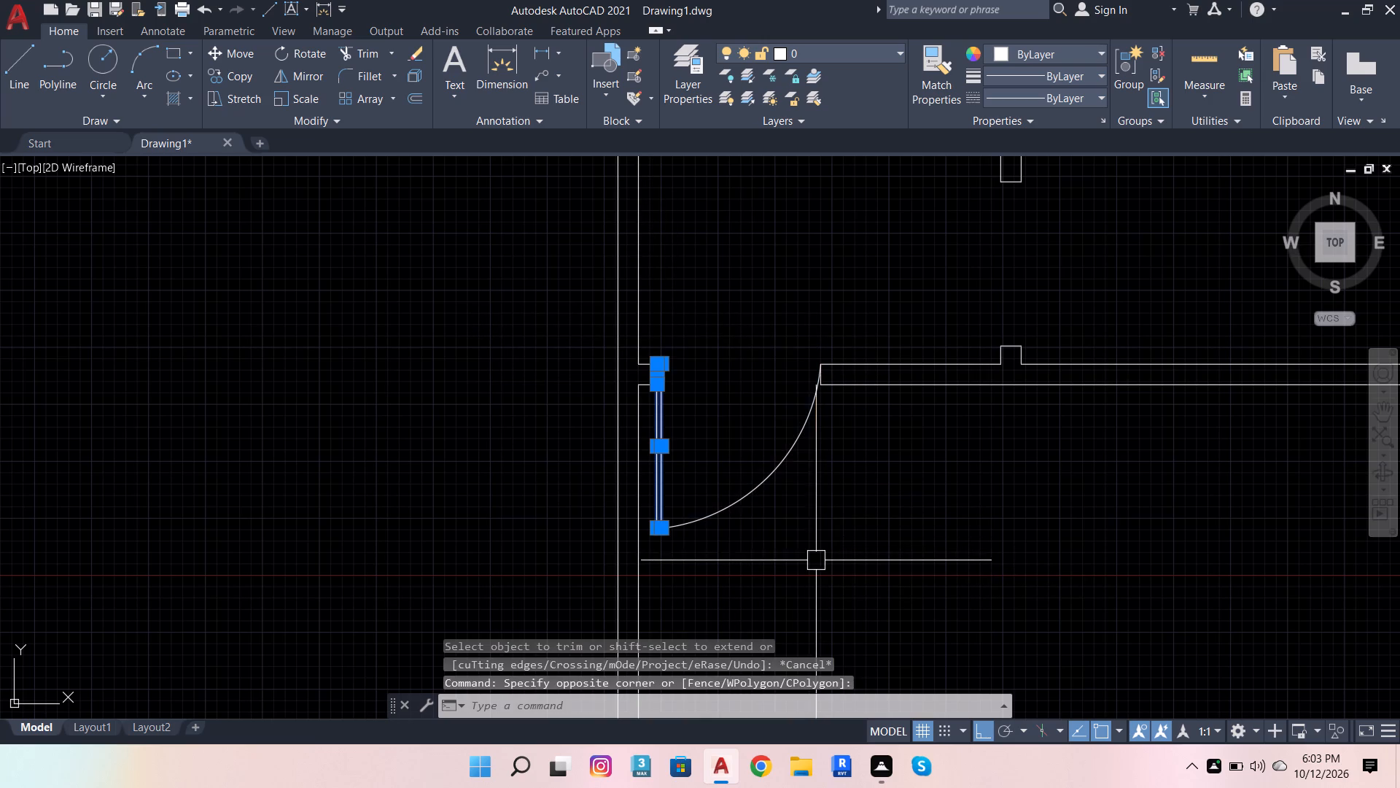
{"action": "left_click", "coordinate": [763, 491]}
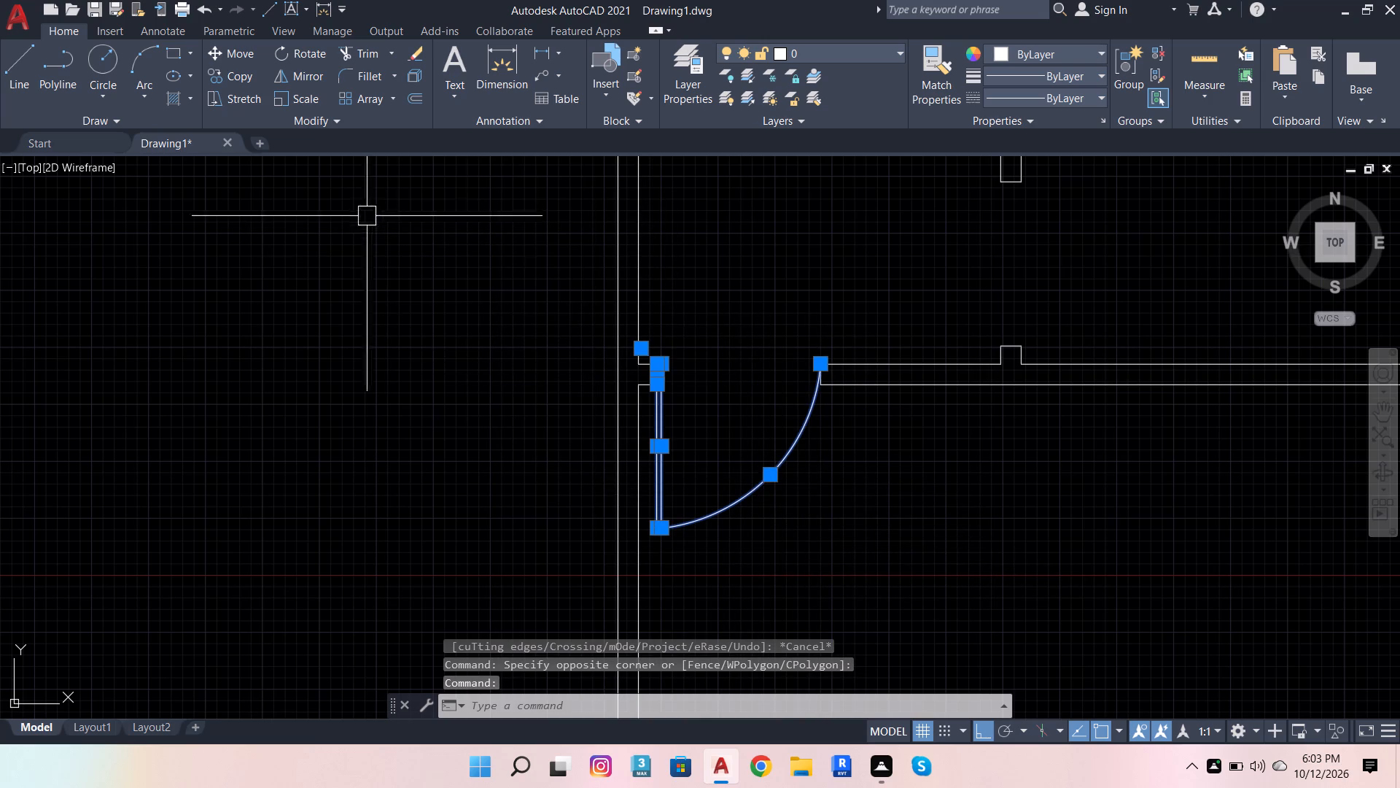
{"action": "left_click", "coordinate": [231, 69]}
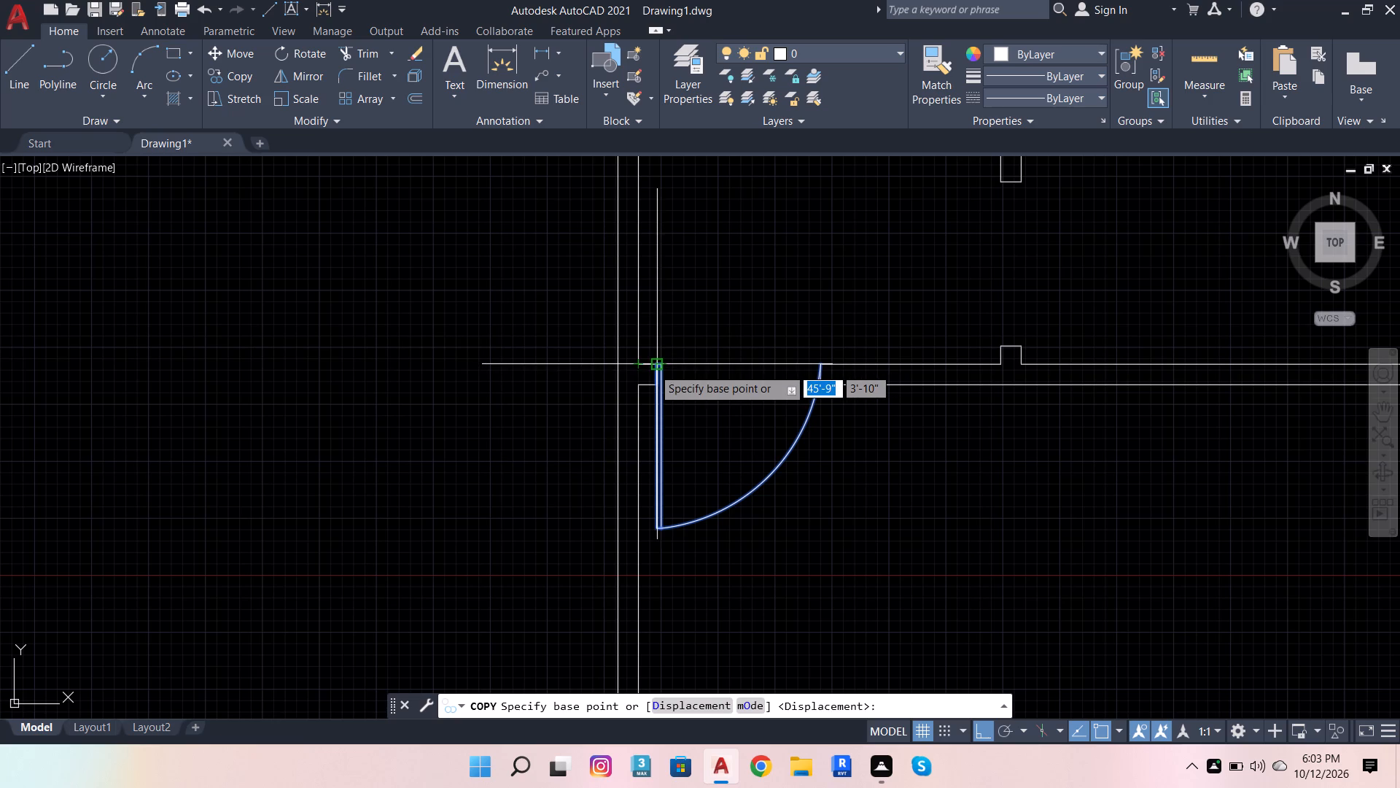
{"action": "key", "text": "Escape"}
Convert the door leaf and swing arc into a block named XDCGFBHJNK.
{"action": "left_click", "coordinate": [653, 347]}
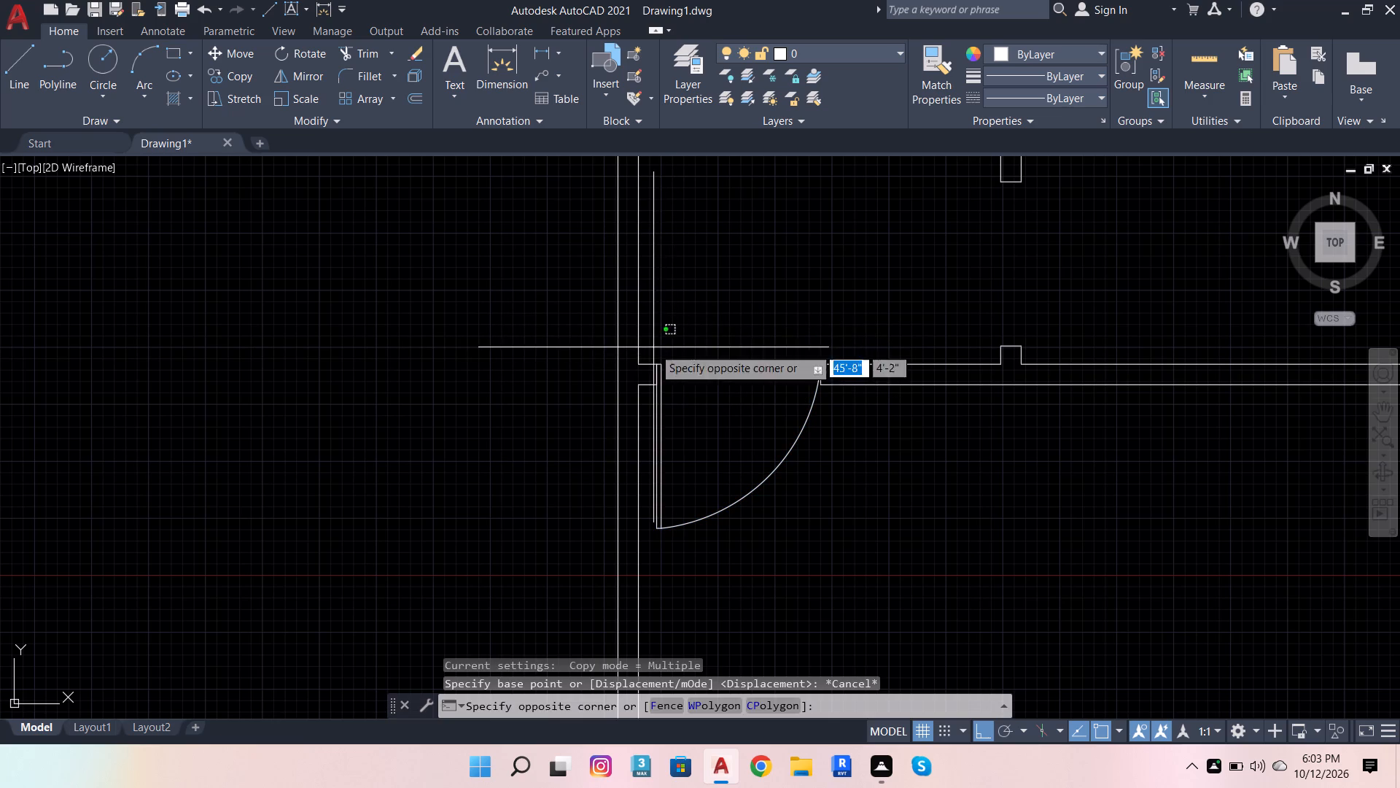
{"action": "left_click", "coordinate": [816, 572]}
{"action": "left_click", "coordinate": [761, 492]}
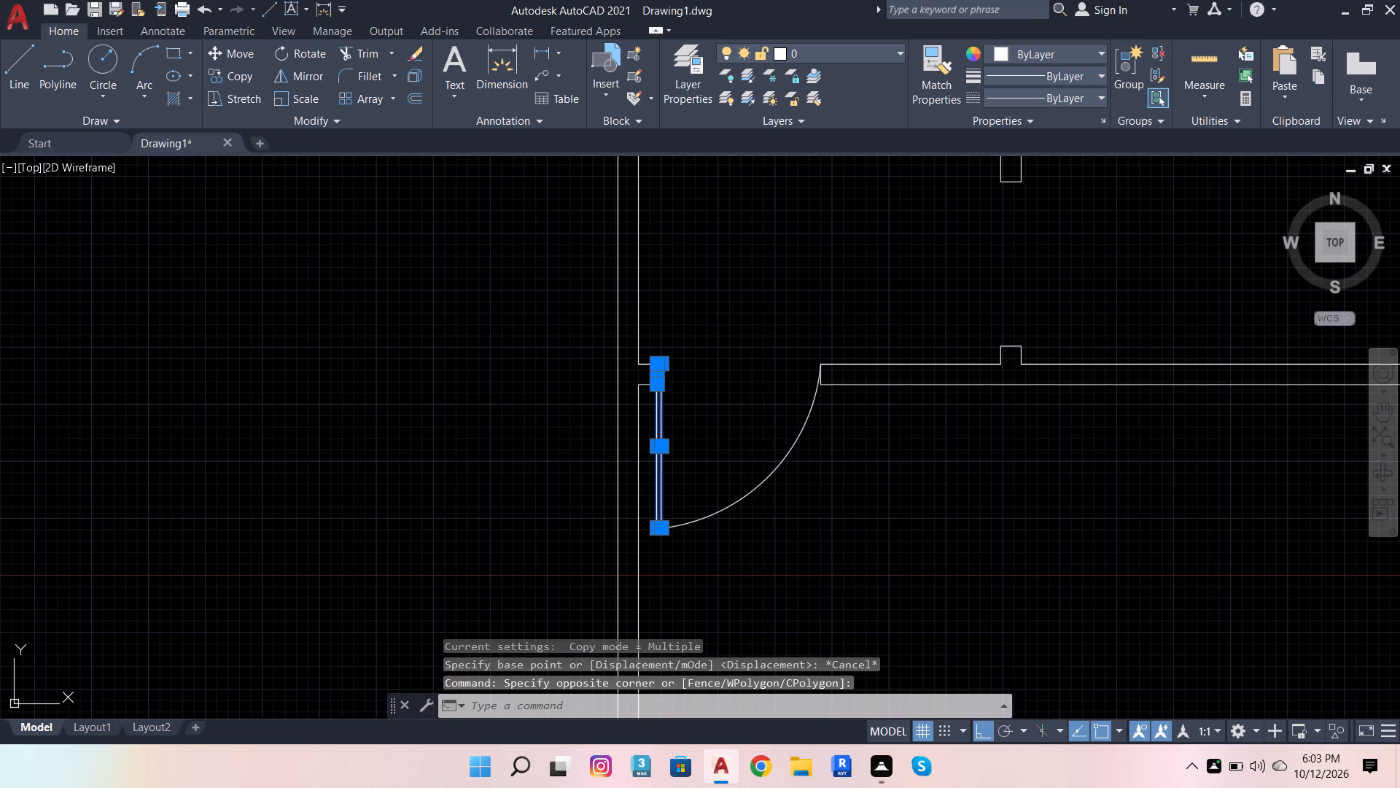
{"action": "key", "text": "b"}
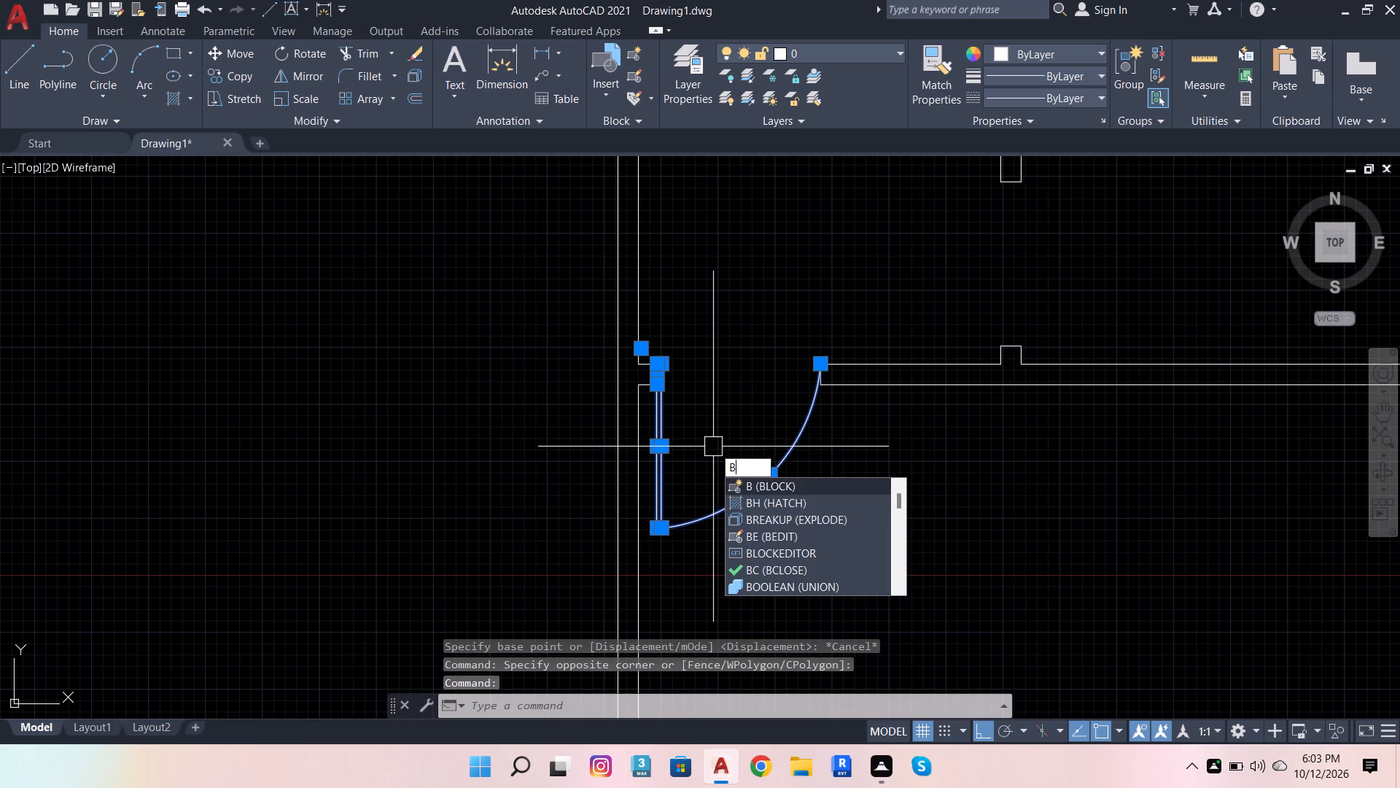
{"action": "left_click", "coordinate": [772, 489]}
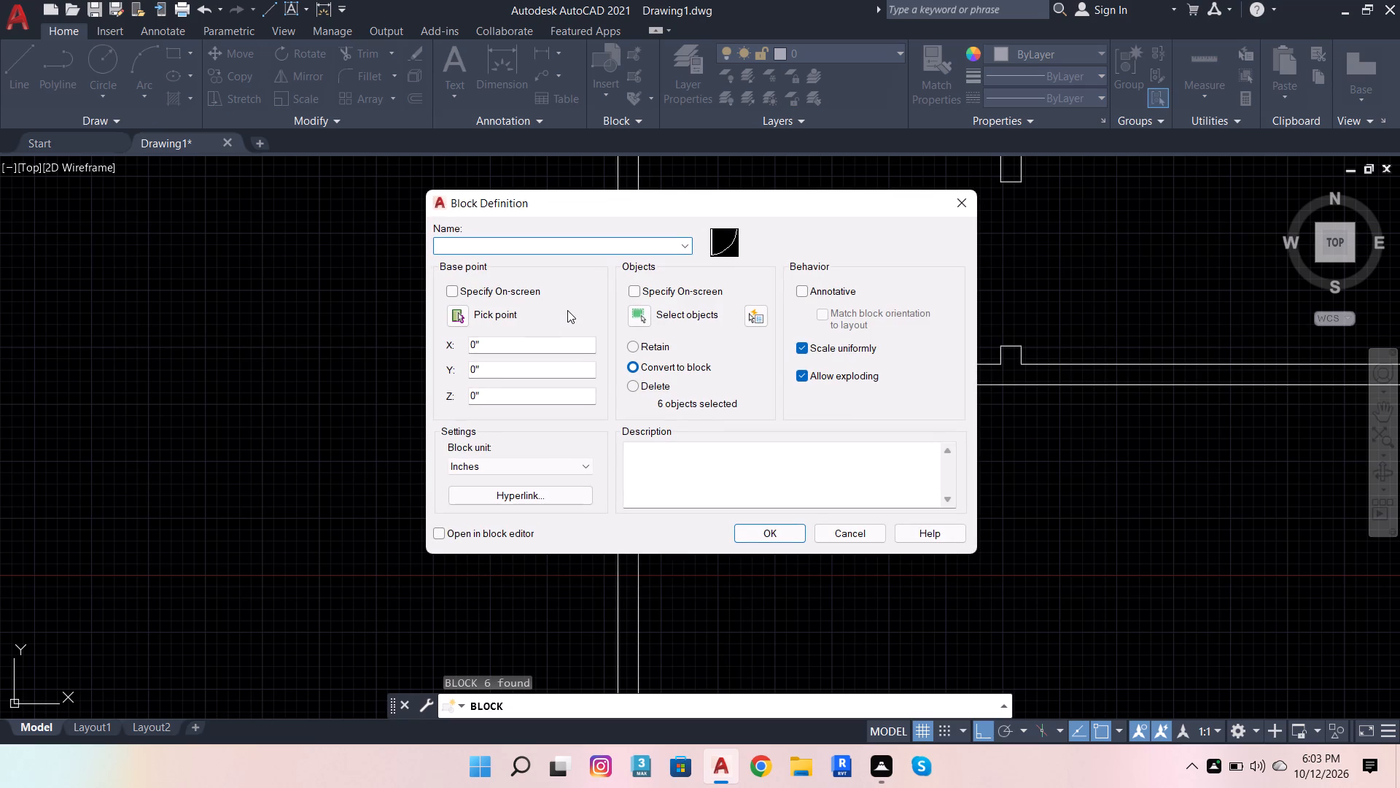
{"action": "type", "text": "XDCGFBHJNK"}
{"action": "key", "text": "Return"}
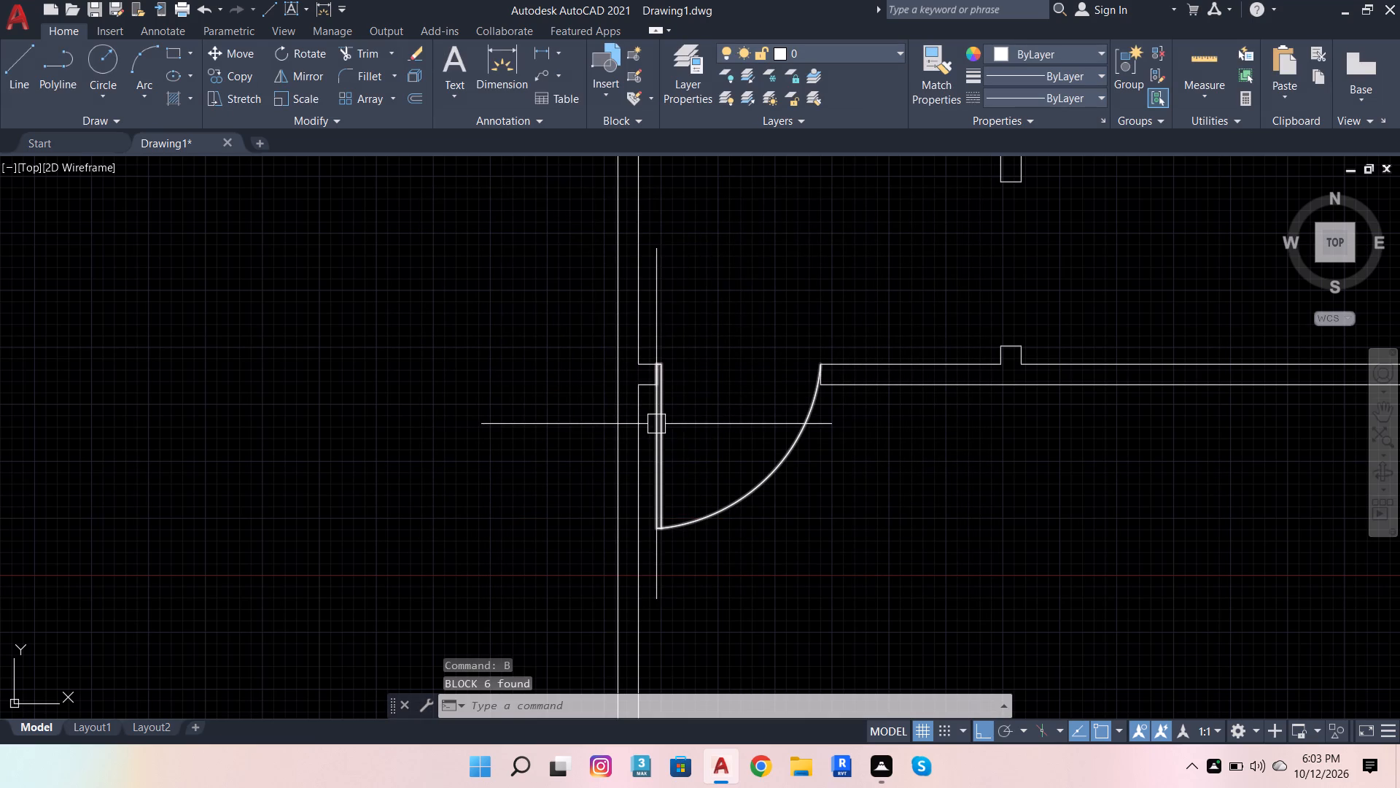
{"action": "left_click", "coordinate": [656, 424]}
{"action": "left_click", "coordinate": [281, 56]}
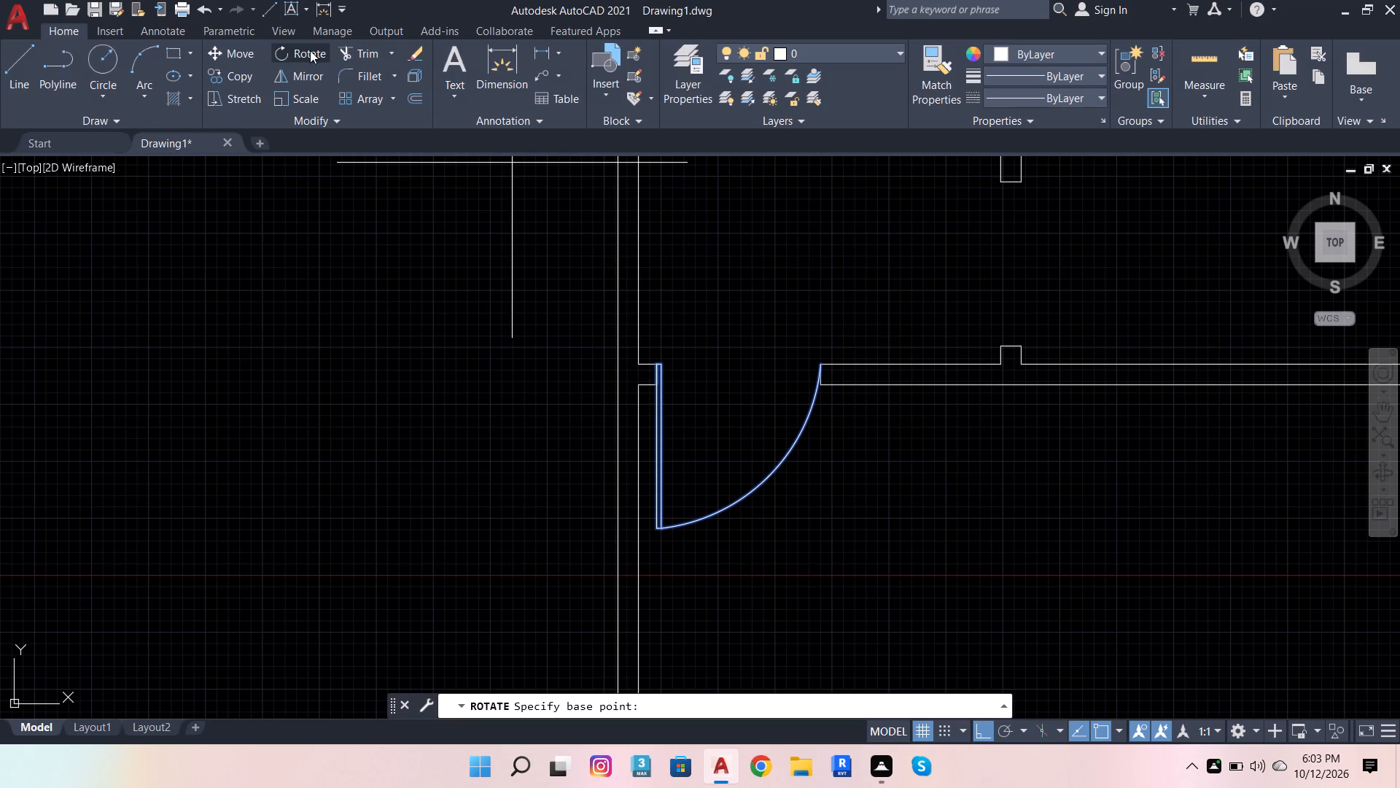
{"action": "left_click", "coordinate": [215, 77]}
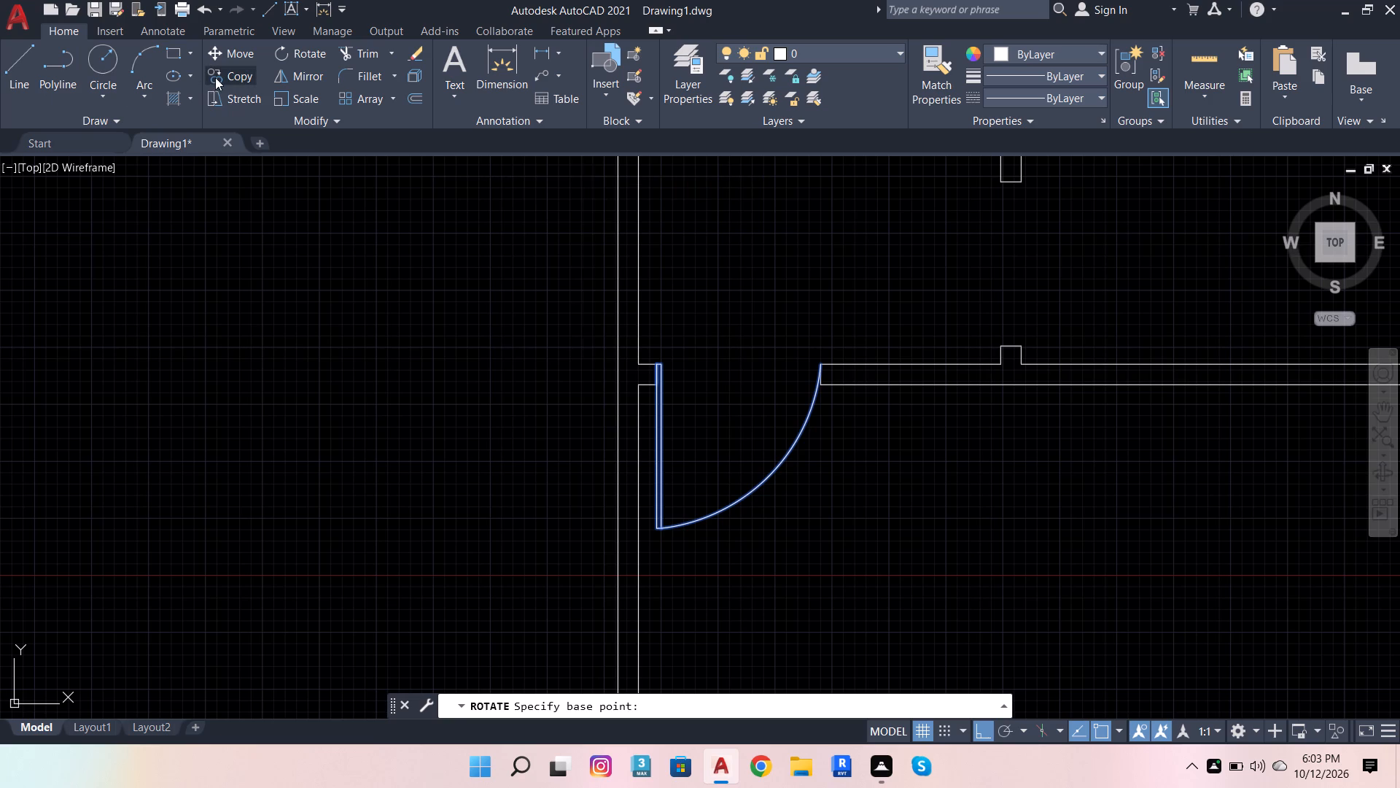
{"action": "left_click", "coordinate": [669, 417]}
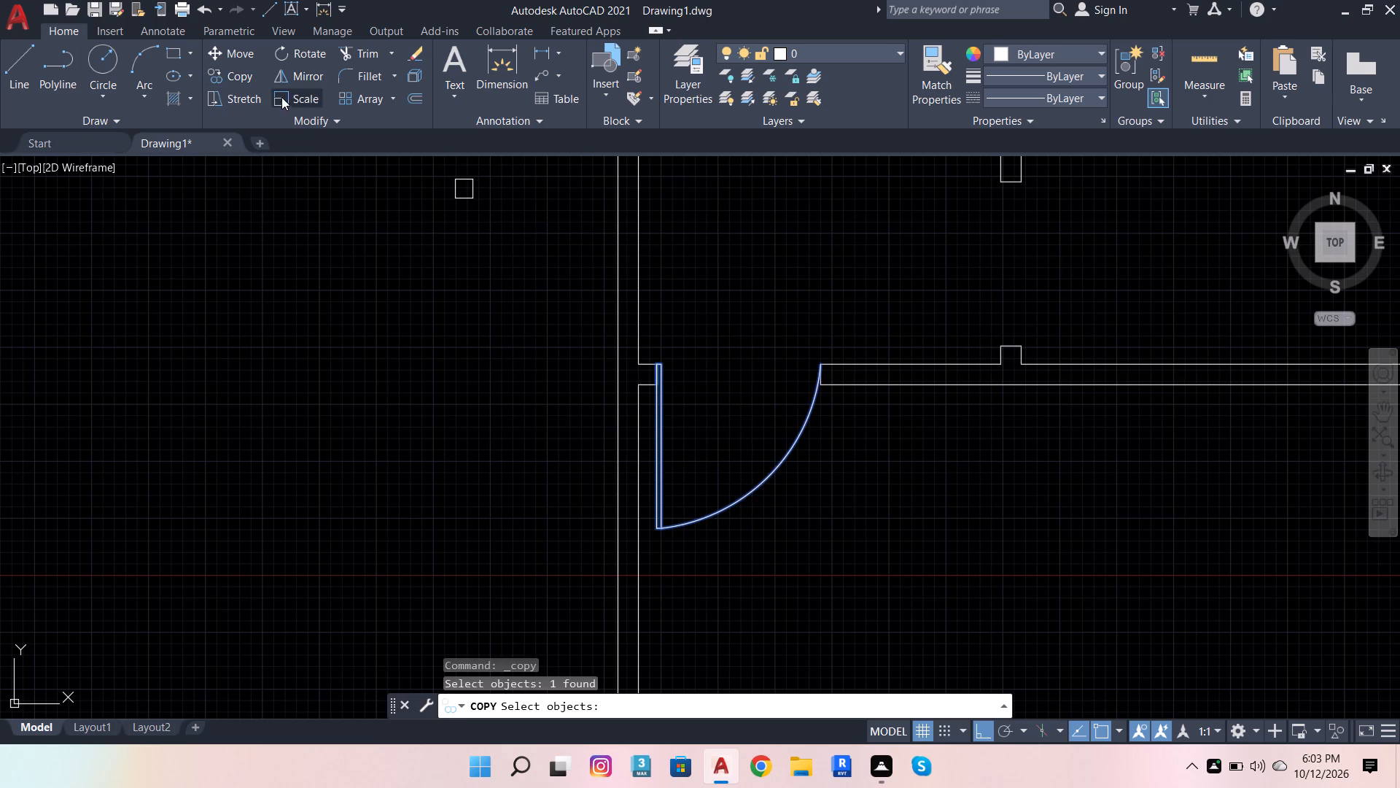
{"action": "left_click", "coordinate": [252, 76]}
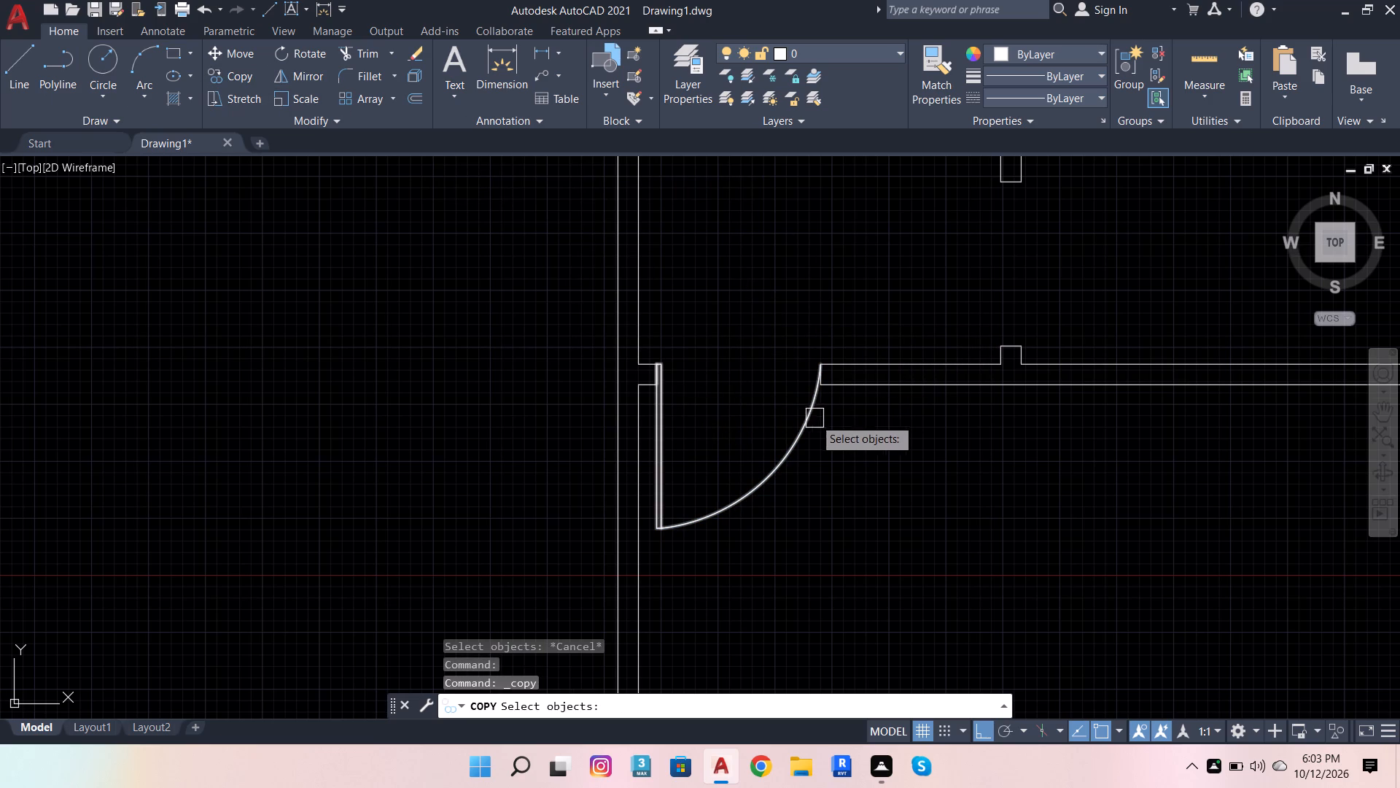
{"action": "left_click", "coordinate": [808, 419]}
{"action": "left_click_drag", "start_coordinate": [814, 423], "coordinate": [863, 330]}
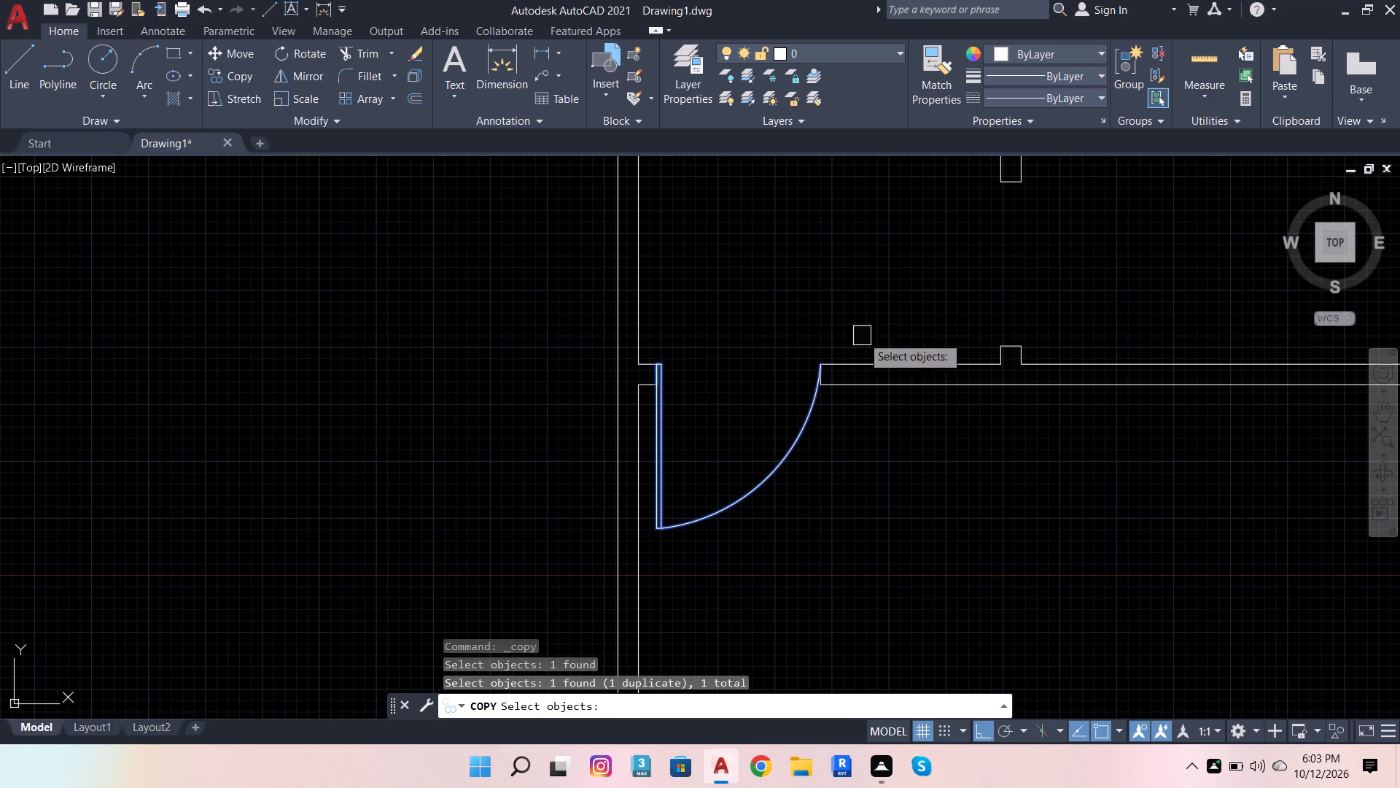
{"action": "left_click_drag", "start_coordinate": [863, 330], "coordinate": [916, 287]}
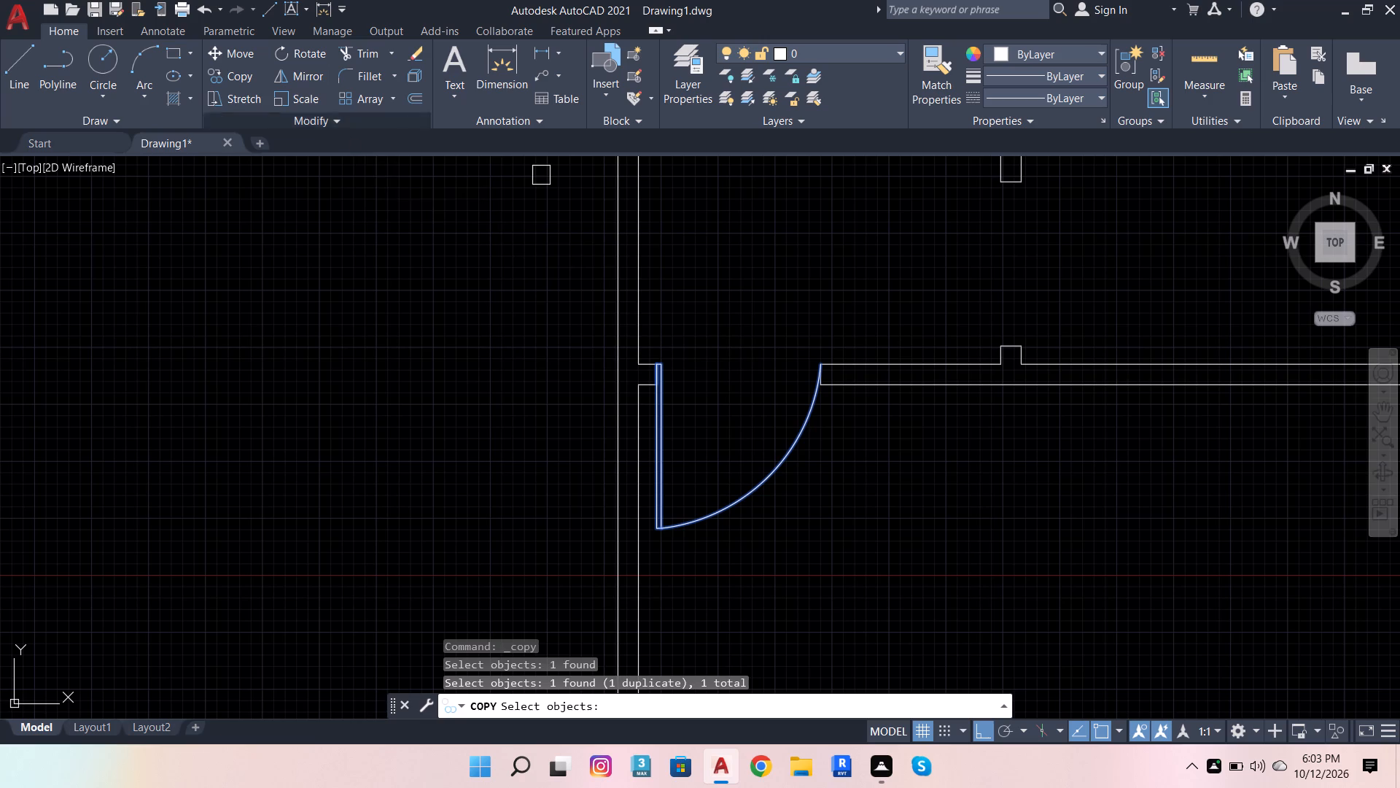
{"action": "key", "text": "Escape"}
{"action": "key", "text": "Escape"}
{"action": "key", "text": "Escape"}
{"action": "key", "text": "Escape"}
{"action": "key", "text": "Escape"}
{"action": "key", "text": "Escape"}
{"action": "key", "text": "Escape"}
Copy the door block from its leaf's northeast corner to the northwest corner of the small wall stub further east.
{"action": "left_click", "coordinate": [669, 414]}
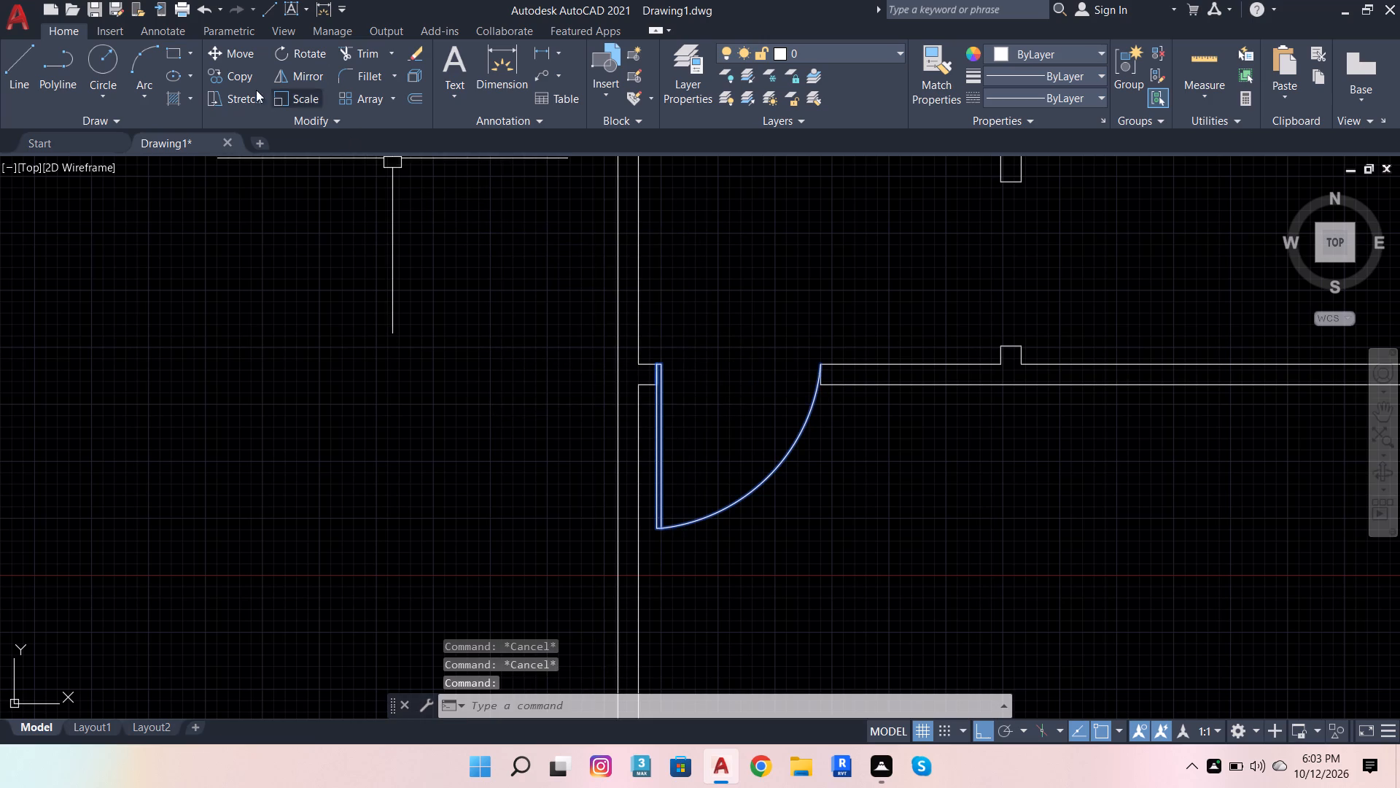
{"action": "left_click", "coordinate": [226, 71]}
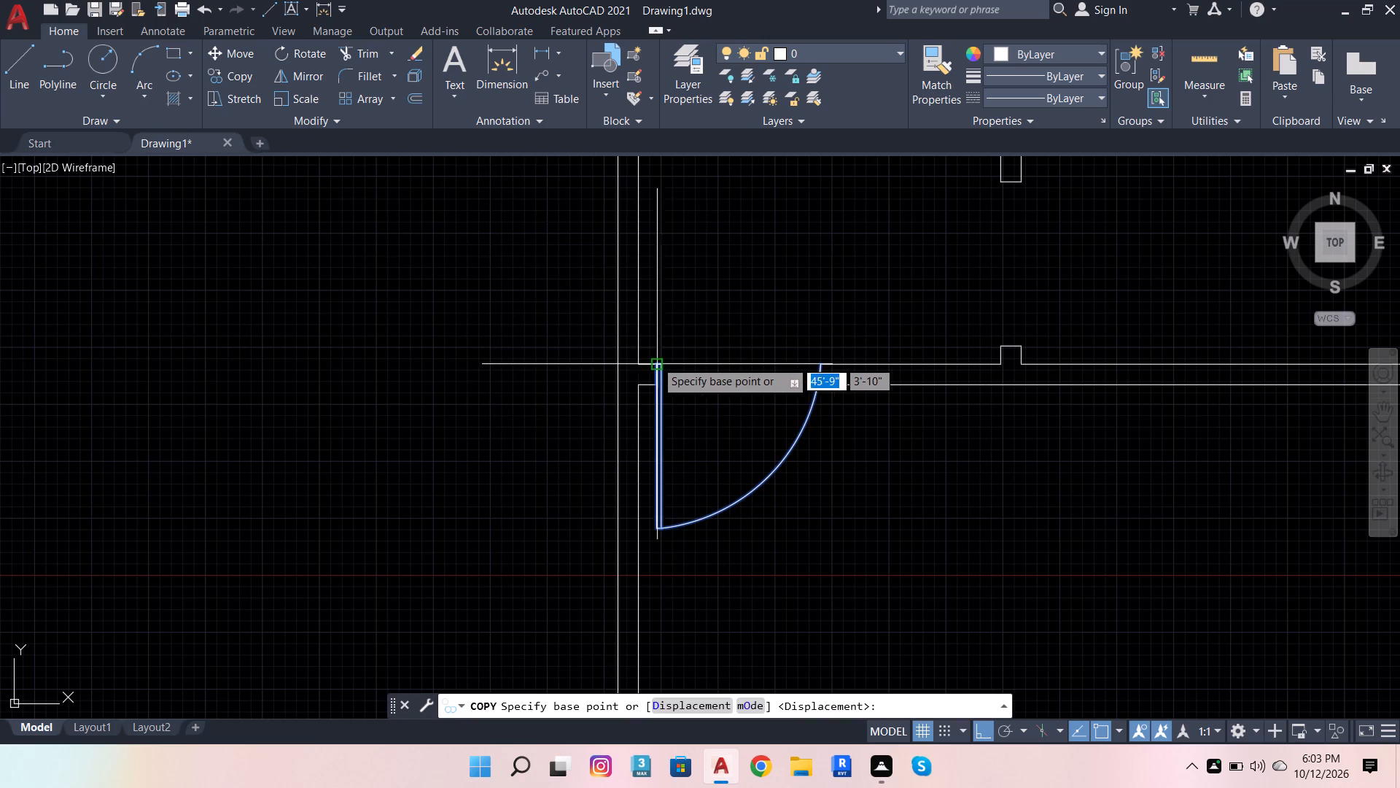
{"action": "left_click", "coordinate": [665, 367]}
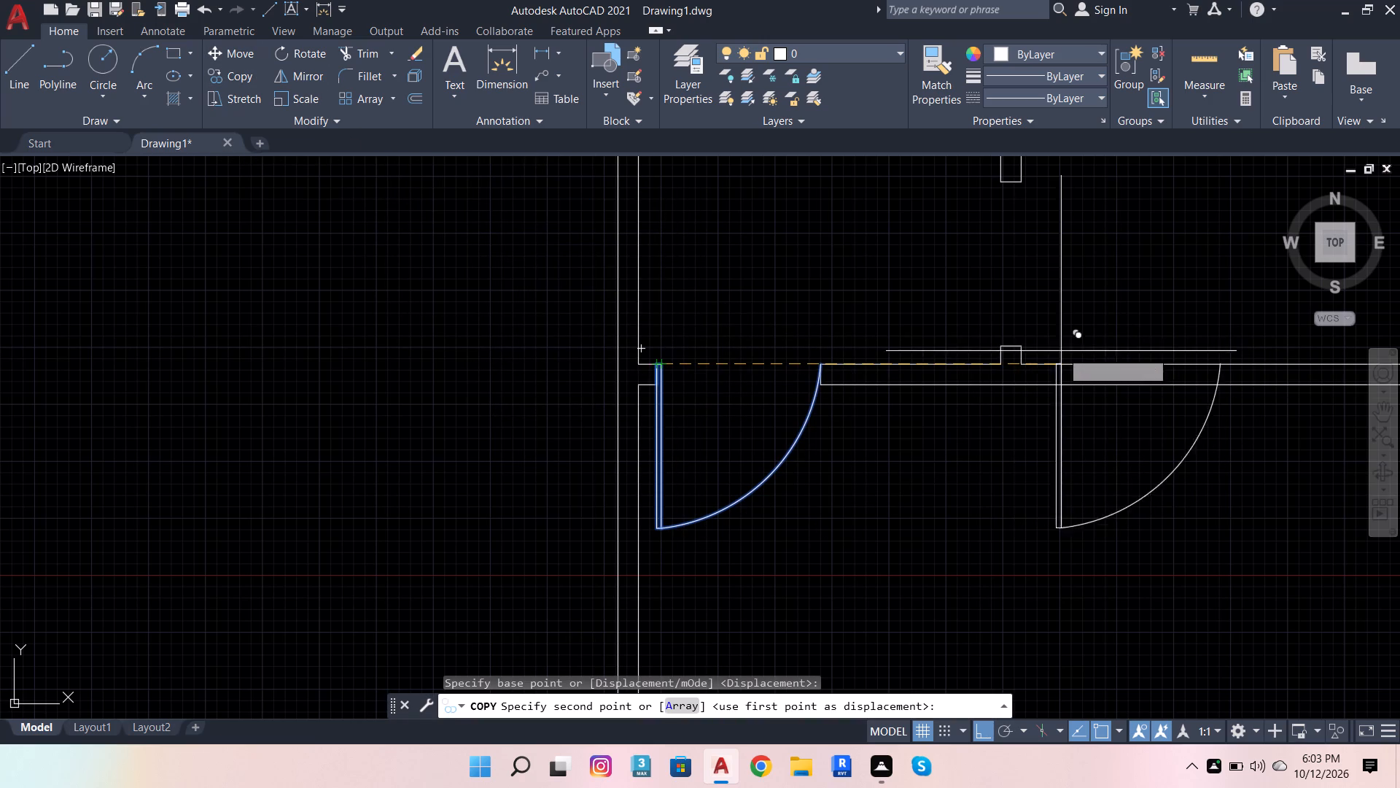
{"action": "scroll", "coordinate": [1006, 346], "scroll_direction": "up", "scroll_amount": 5}
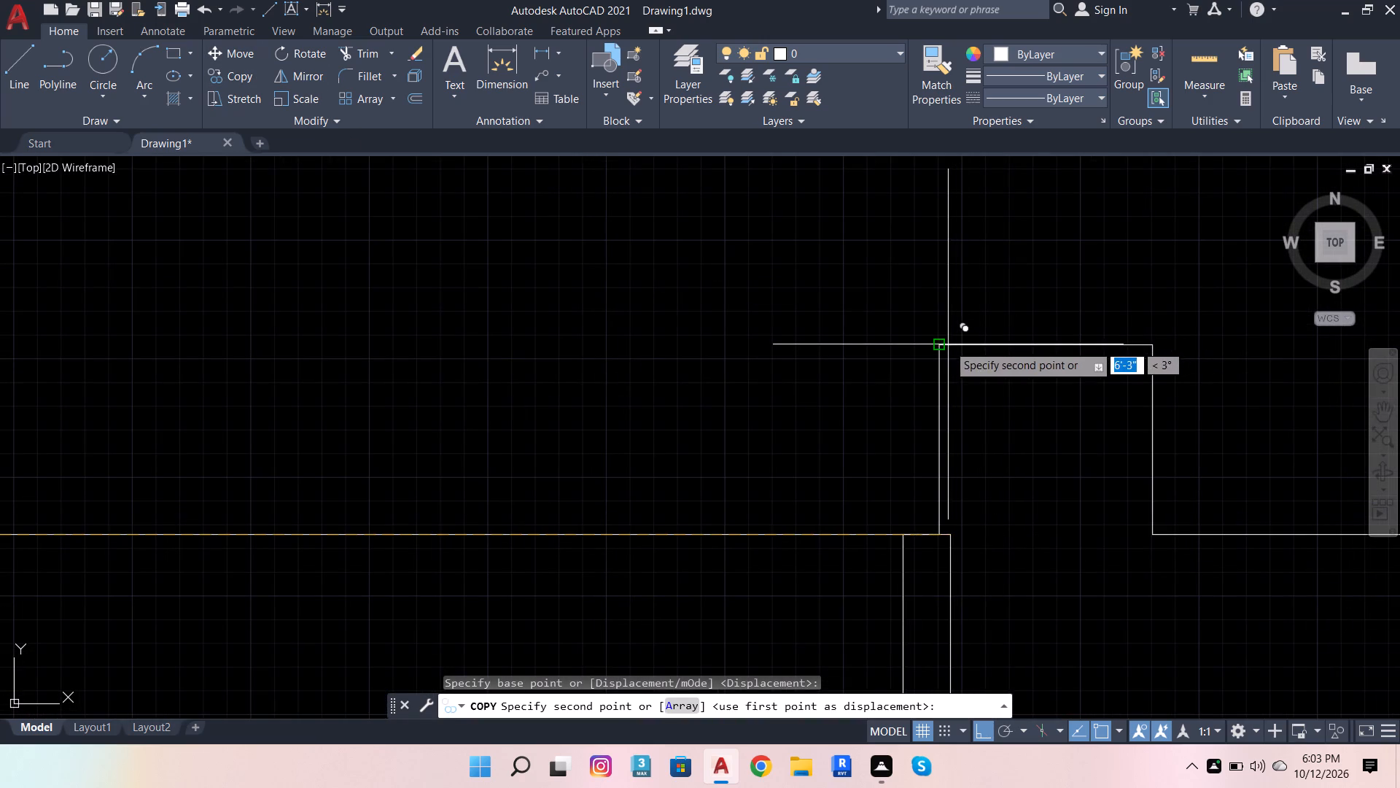
{"action": "left_click", "coordinate": [948, 344]}
{"action": "key", "text": "Escape"}
Move the copied door block east so its leaf's northwest corner meets the wall stub's northwest corner.
{"action": "left_click", "coordinate": [895, 355]}
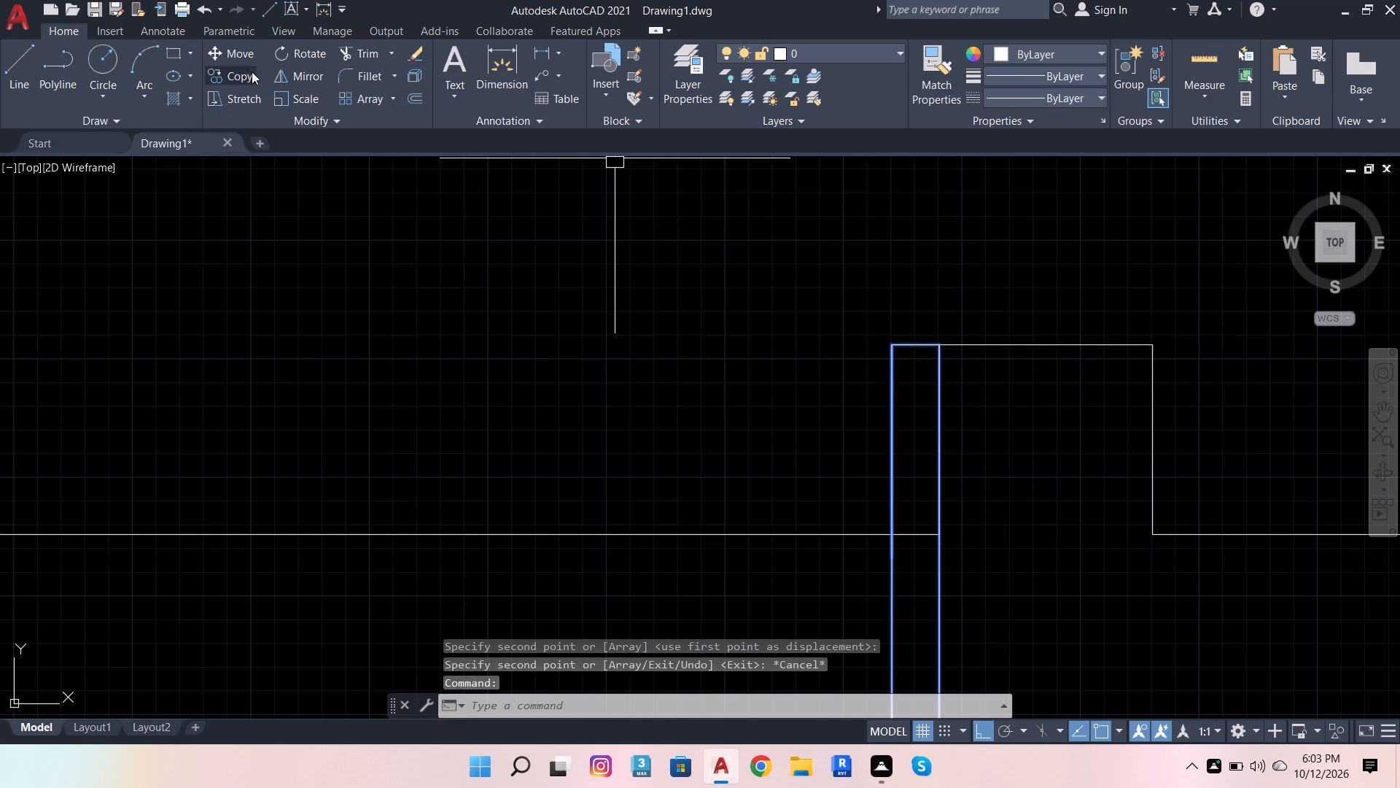
{"action": "left_click", "coordinate": [236, 53]}
{"action": "left_click", "coordinate": [895, 353]}
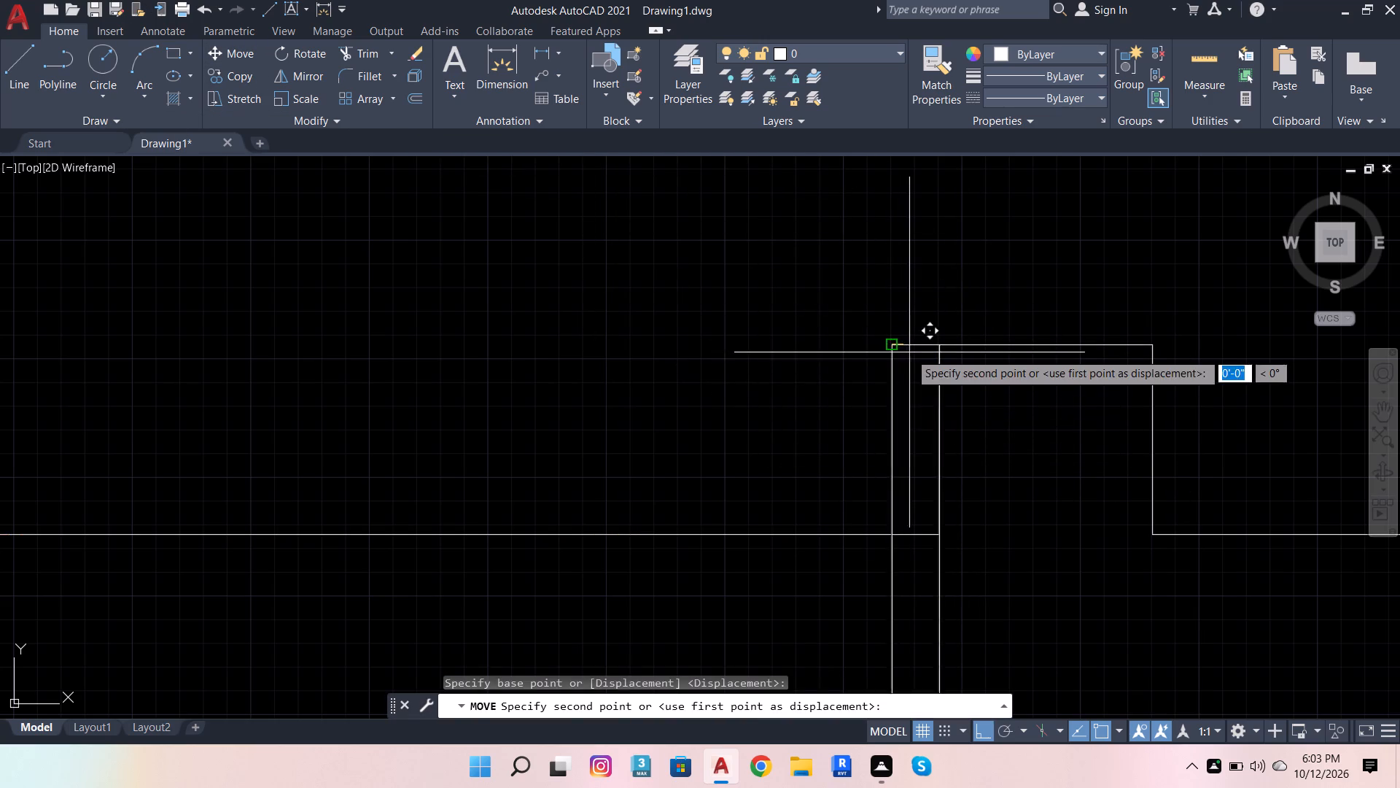
{"action": "left_click", "coordinate": [935, 347]}
{"action": "key", "text": "Escape"}
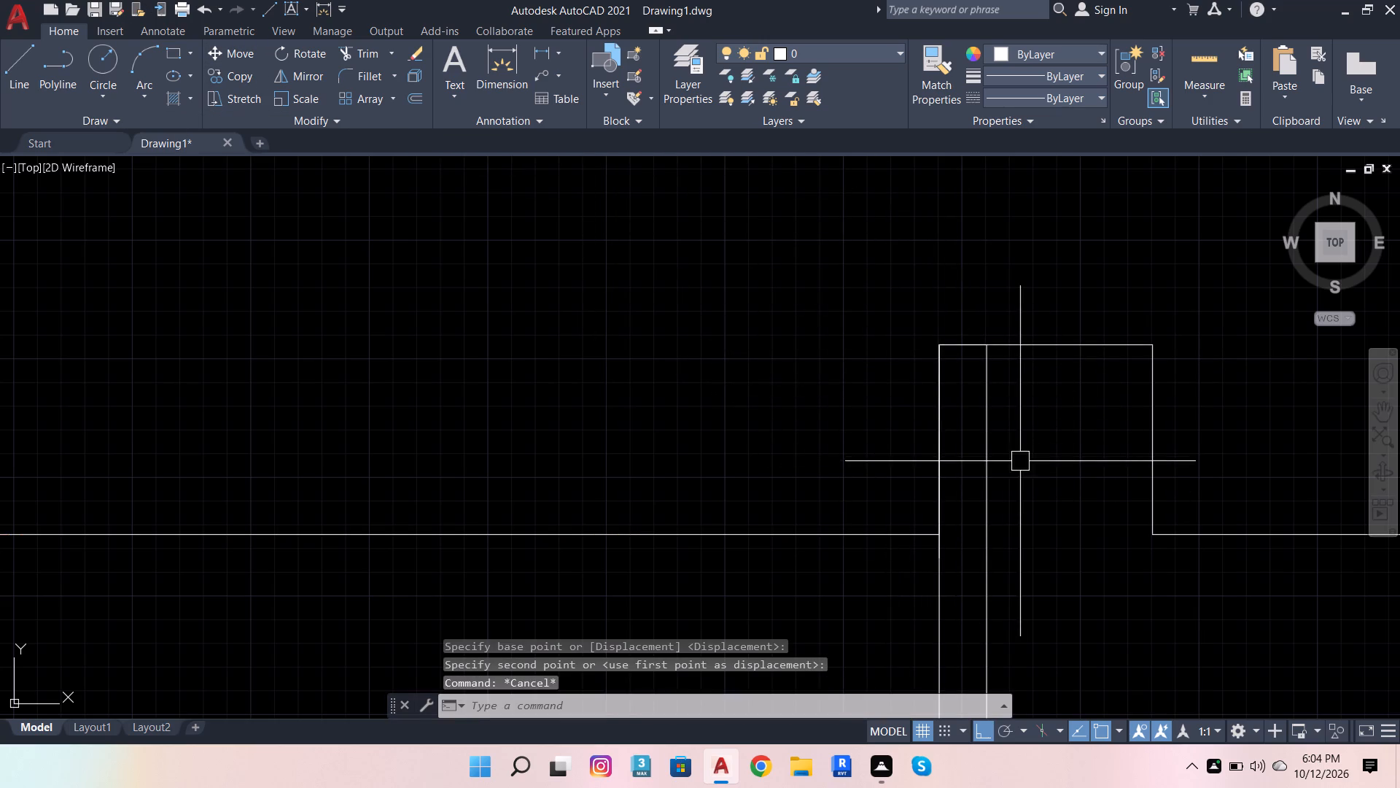
Rotate the copied door block 90° counterclockwise about its leaf's northwest corner at the wall stub.
{"action": "left_click", "coordinate": [998, 433]}
{"action": "left_click", "coordinate": [981, 436]}
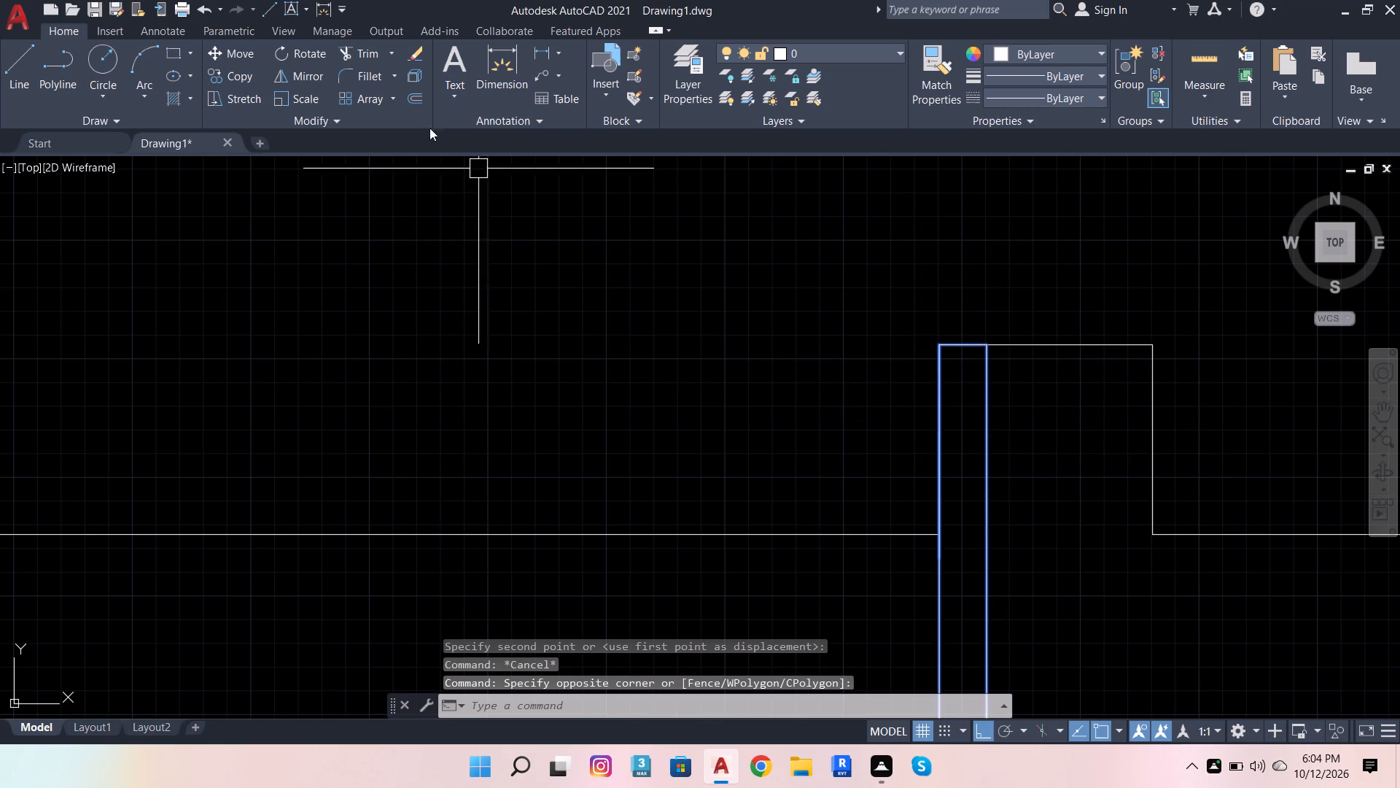
{"action": "left_click", "coordinate": [287, 53]}
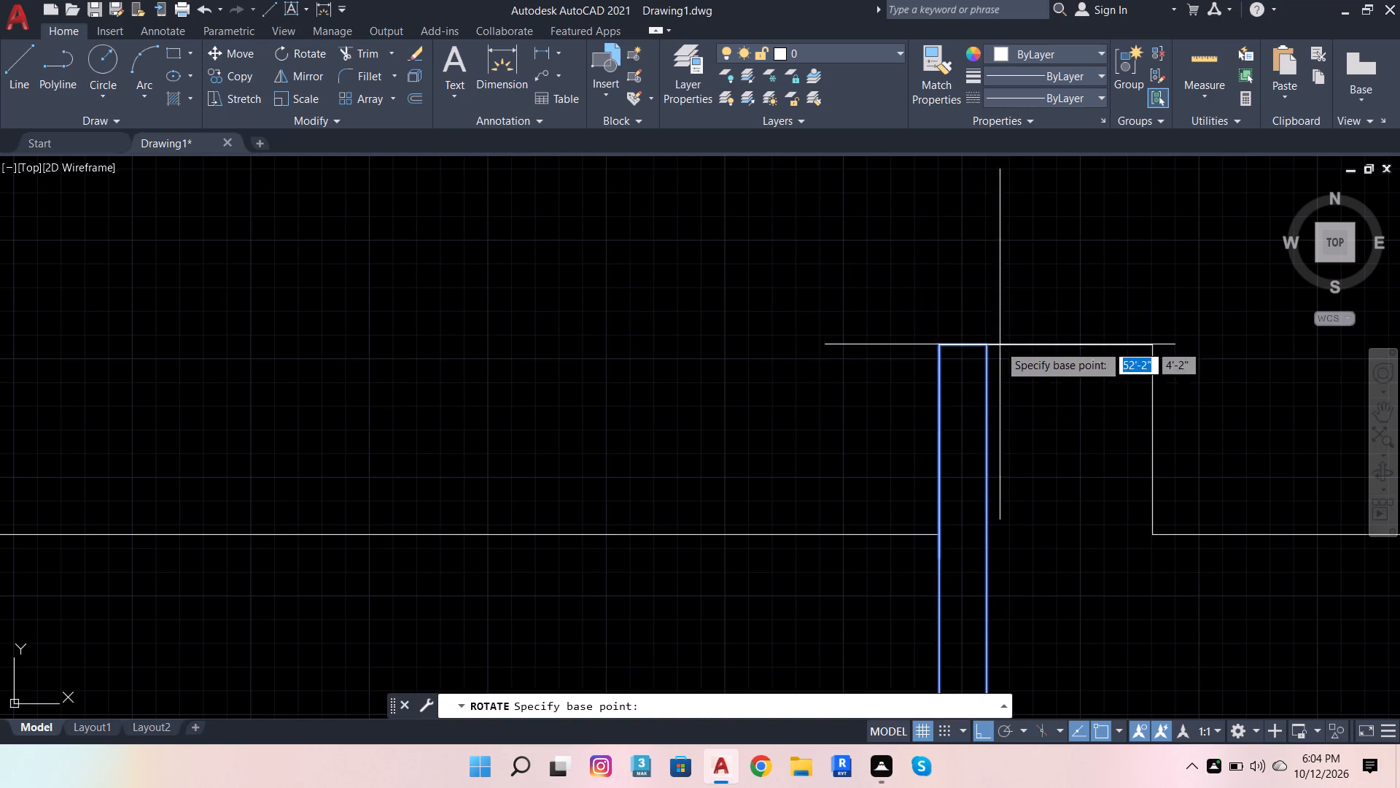
{"action": "left_click", "coordinate": [941, 347]}
{"action": "scroll", "coordinate": [633, 276], "scroll_direction": "down", "scroll_amount": 4}
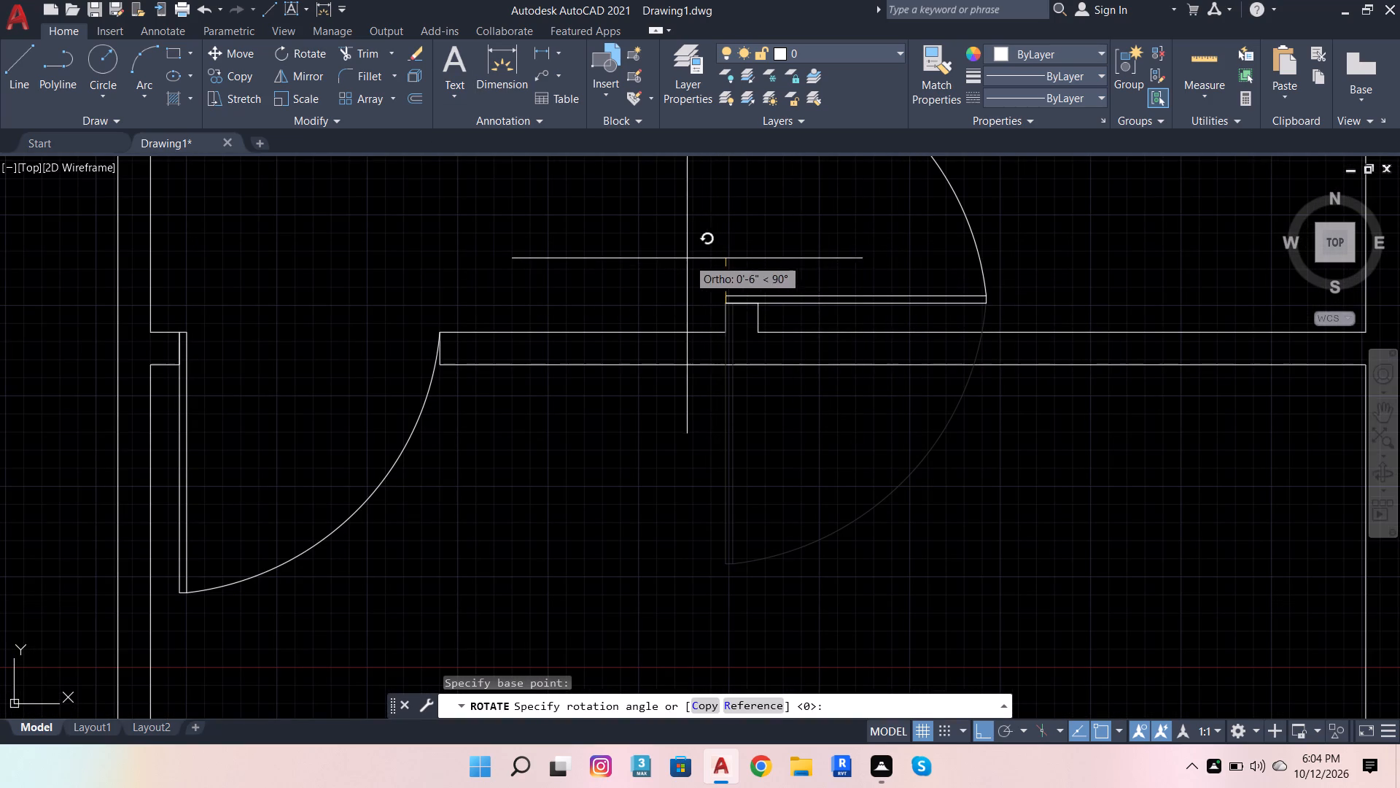
{"action": "left_click", "coordinate": [735, 244]}
Copy the rotated door block from its leaf's southwest corner to the northwest corner of the wall stub just above the staircase.
{"action": "scroll", "coordinate": [852, 338], "scroll_direction": "down", "scroll_amount": 3}
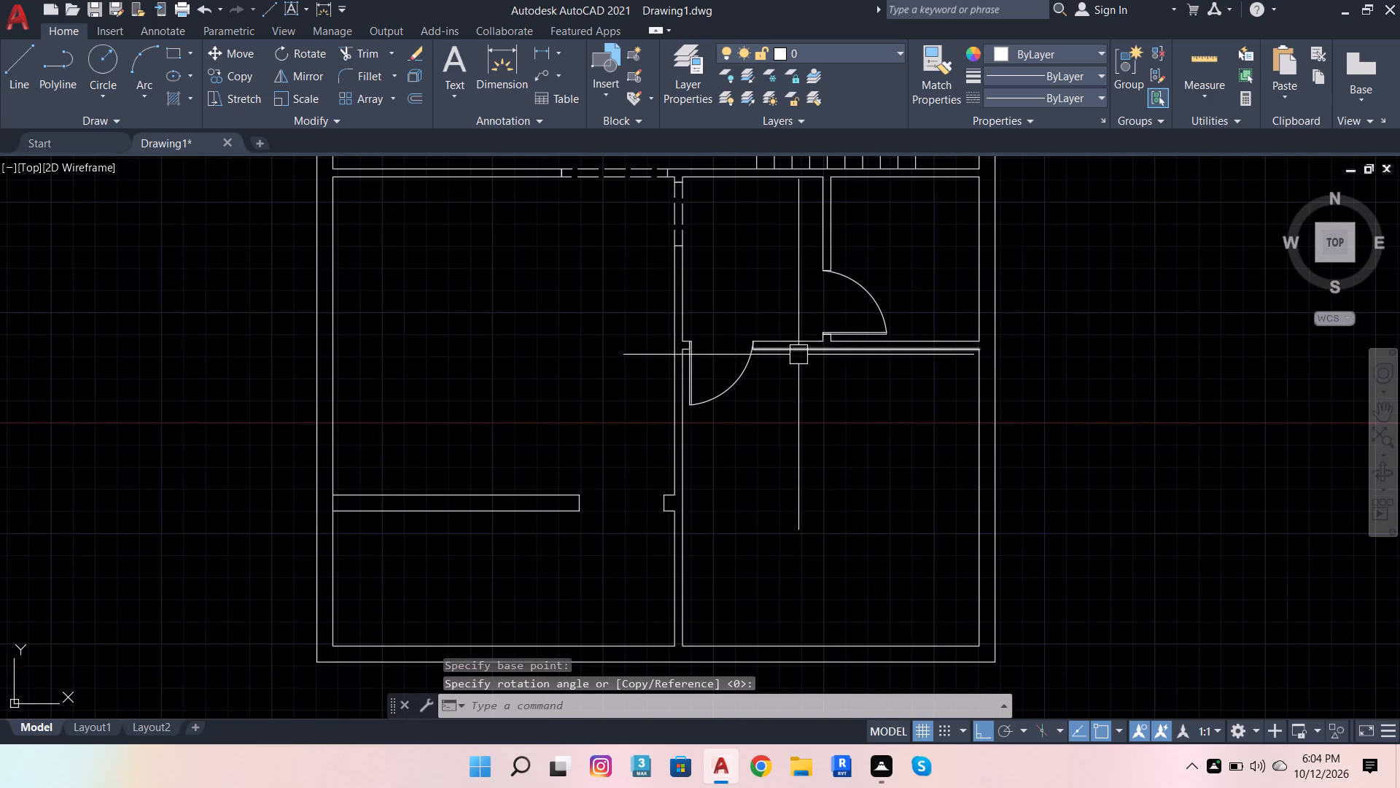
{"action": "left_click", "coordinate": [886, 311]}
{"action": "scroll", "coordinate": [848, 394], "scroll_direction": "down", "scroll_amount": 3}
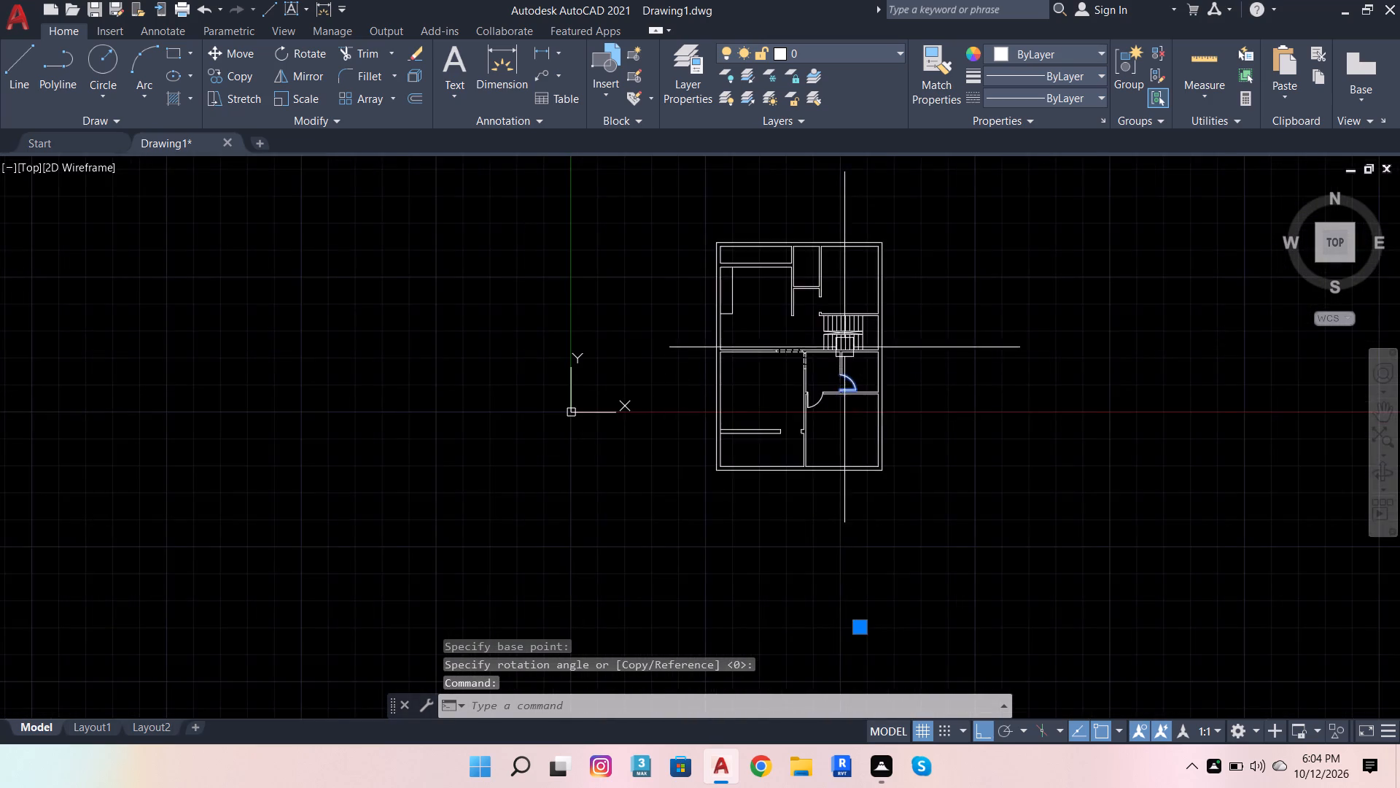
{"action": "scroll", "coordinate": [844, 347], "scroll_direction": "up", "scroll_amount": 3}
{"action": "left_click", "coordinate": [242, 72]}
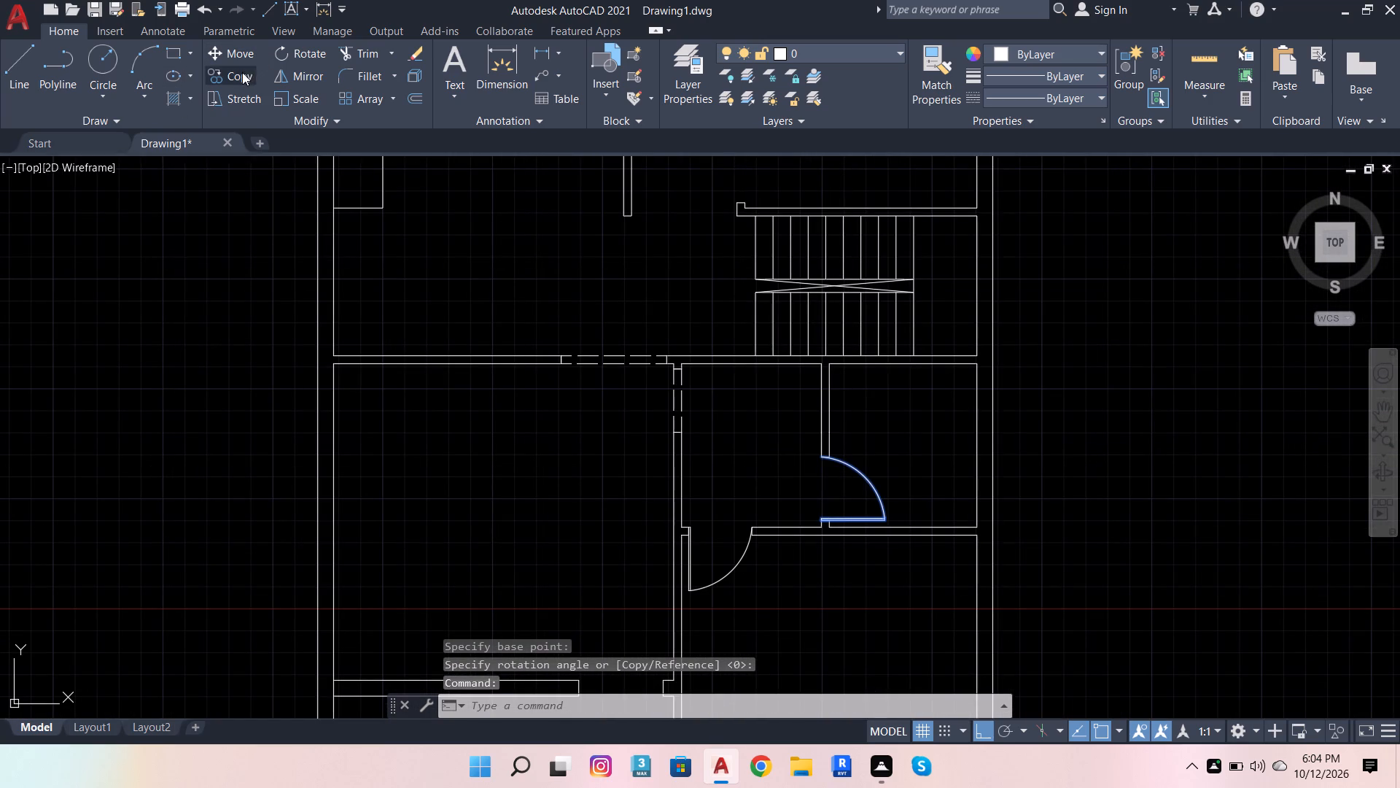
{"action": "scroll", "coordinate": [821, 541], "scroll_direction": "up", "scroll_amount": 4}
{"action": "left_click", "coordinate": [812, 450]}
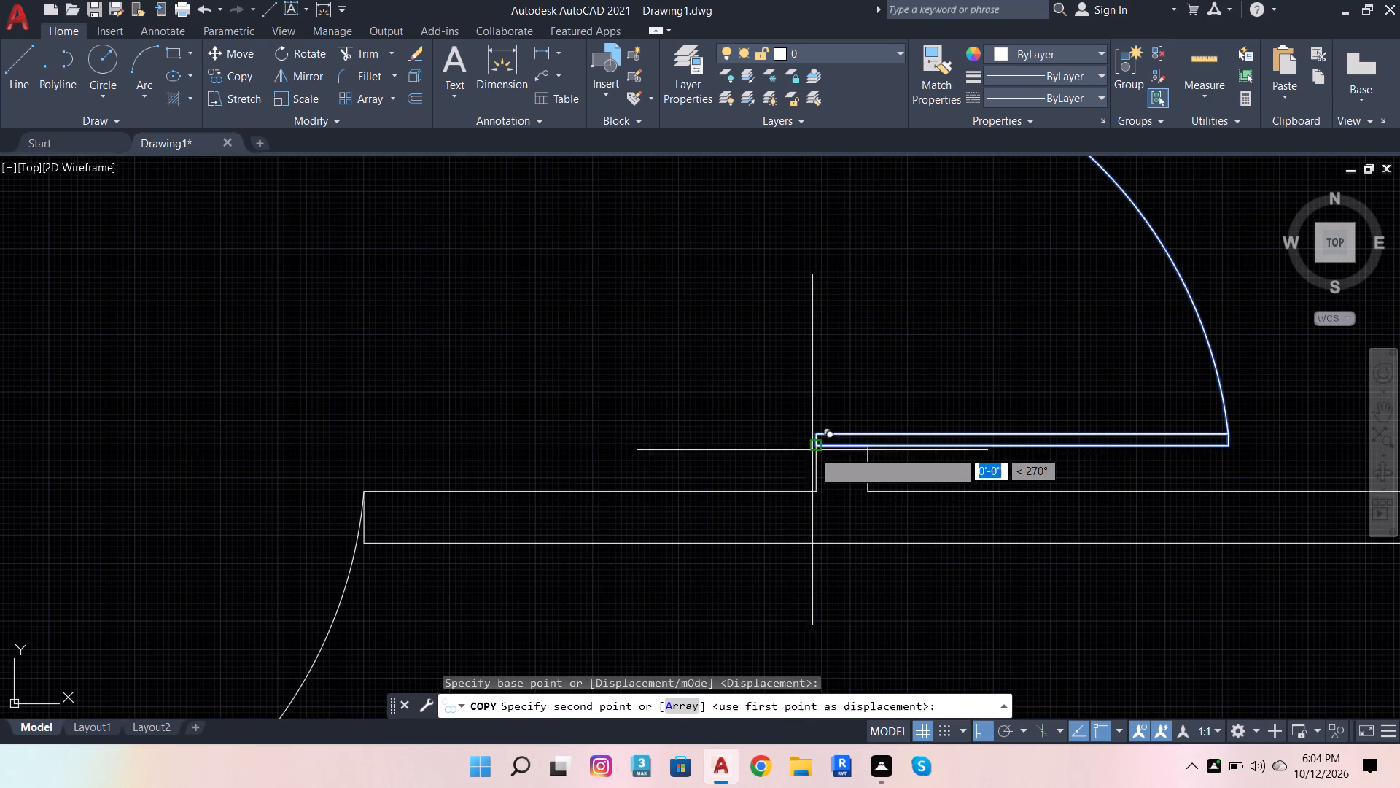
{"action": "scroll", "coordinate": [838, 546], "scroll_direction": "down", "scroll_amount": 6}
{"action": "scroll", "coordinate": [777, 304], "scroll_direction": "up", "scroll_amount": 5}
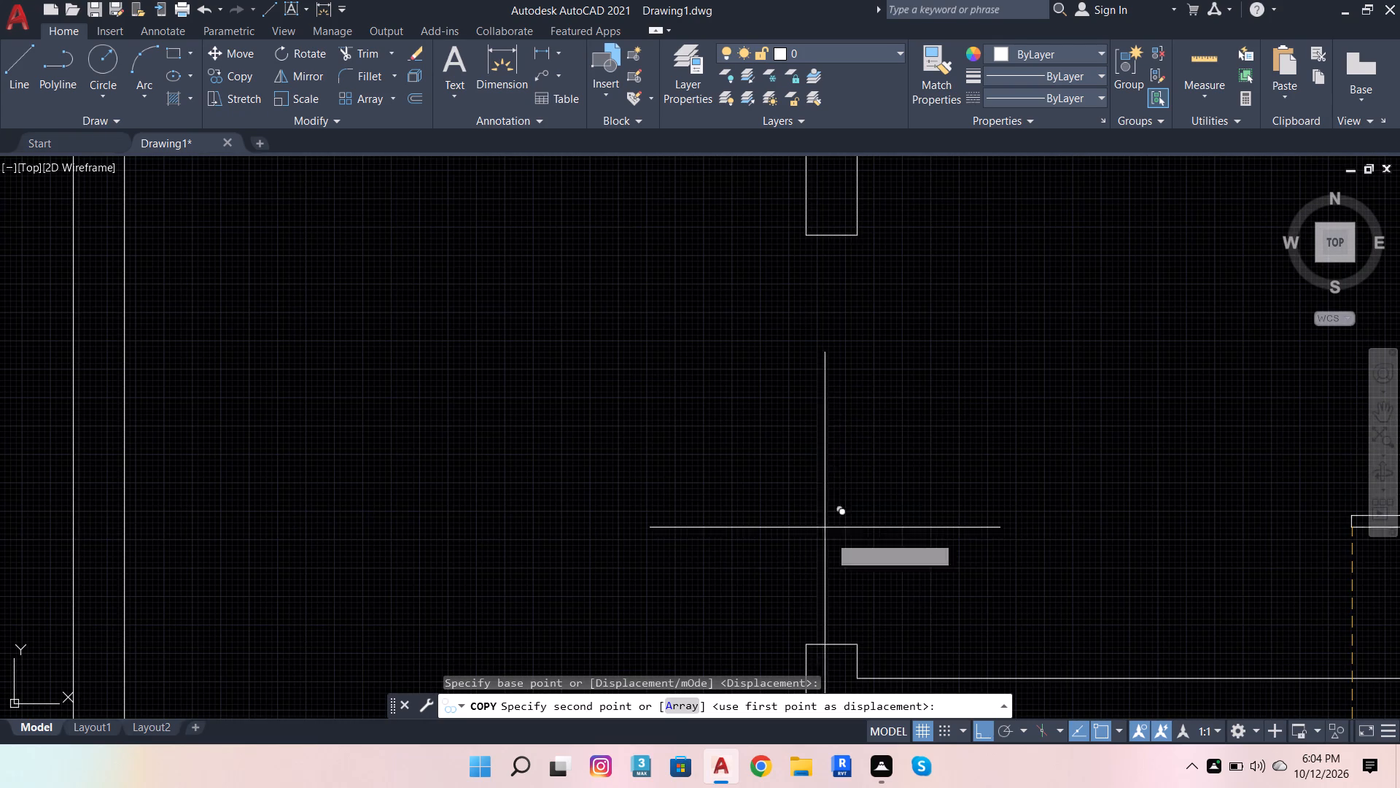
{"action": "left_click", "coordinate": [807, 642]}
{"action": "scroll", "coordinate": [874, 606], "scroll_direction": "down", "scroll_amount": 6}
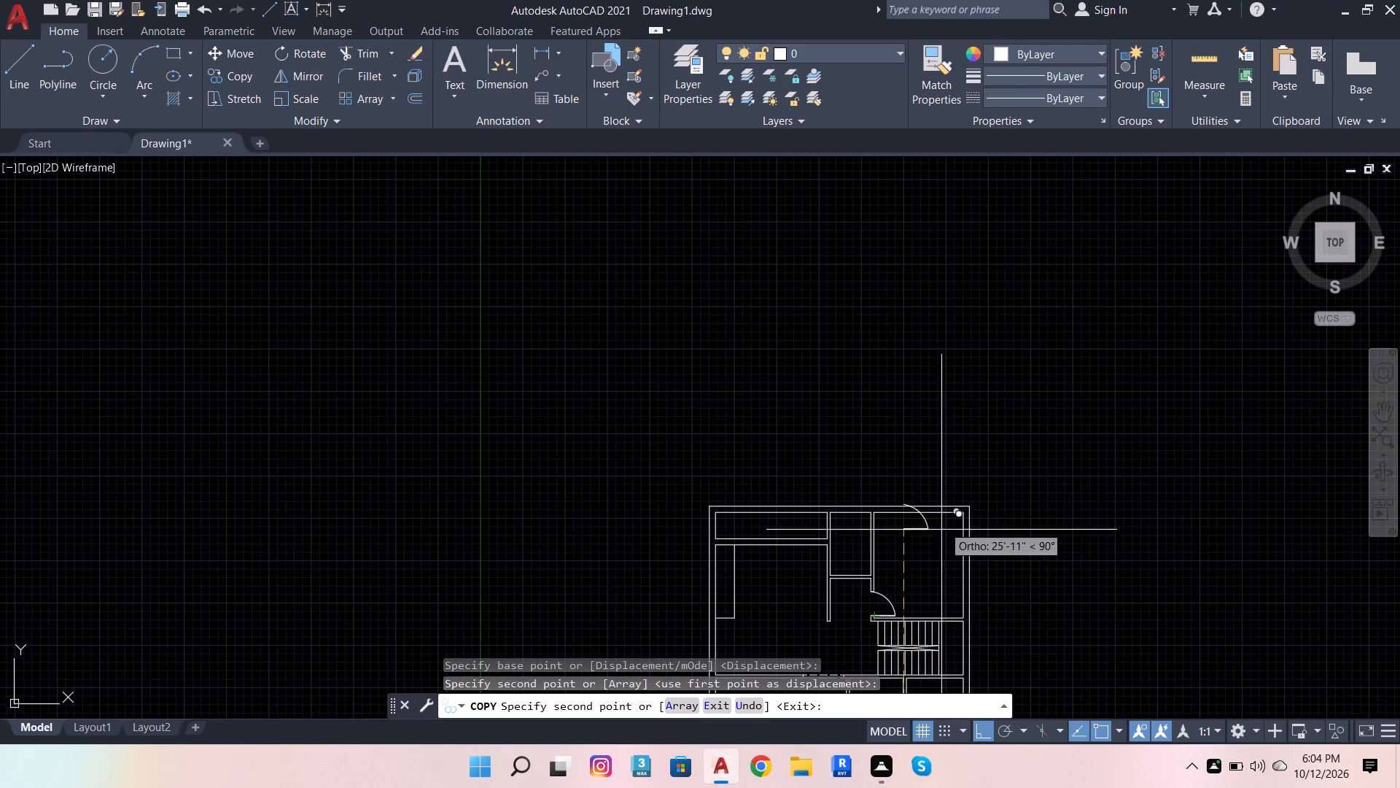
{"action": "scroll", "coordinate": [989, 395], "scroll_direction": "down", "scroll_amount": 4}
{"action": "key", "text": "Escape"}
Draw a door leaf from the southwest cross wall's southeast end corner: 2' north, 1" east and 2' back south.
{"action": "scroll", "coordinate": [970, 492], "scroll_direction": "up", "scroll_amount": 5}
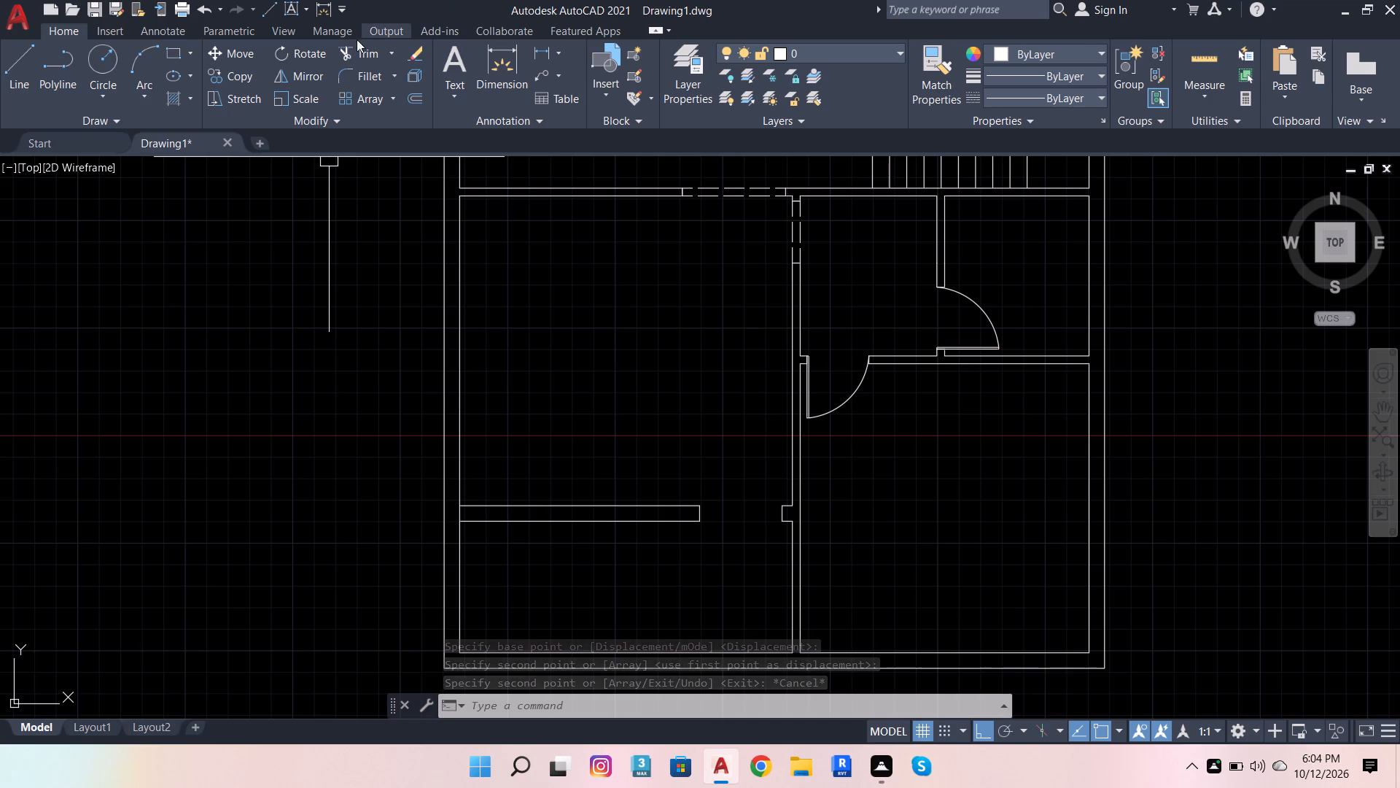
{"action": "left_click", "coordinate": [20, 61]}
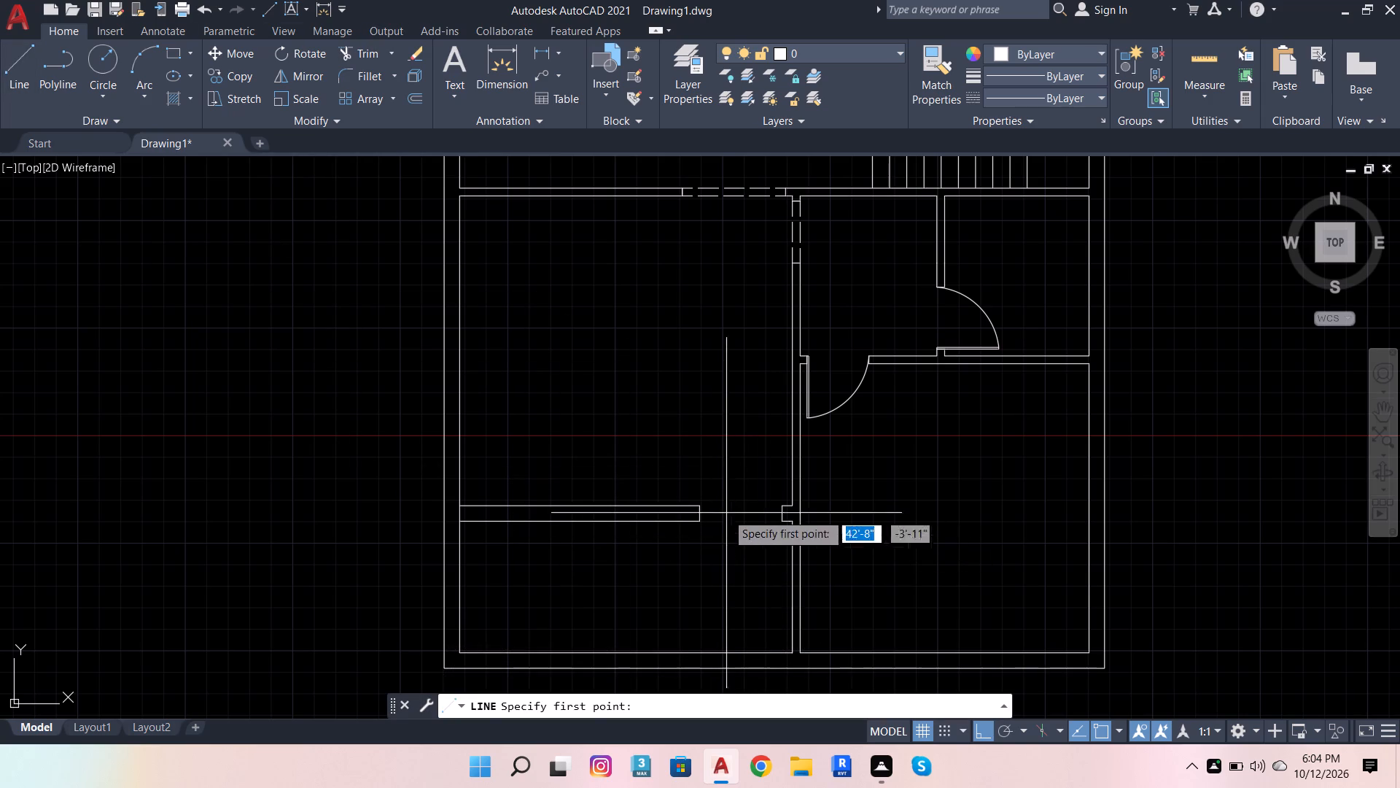
{"action": "left_click", "coordinate": [706, 524]}
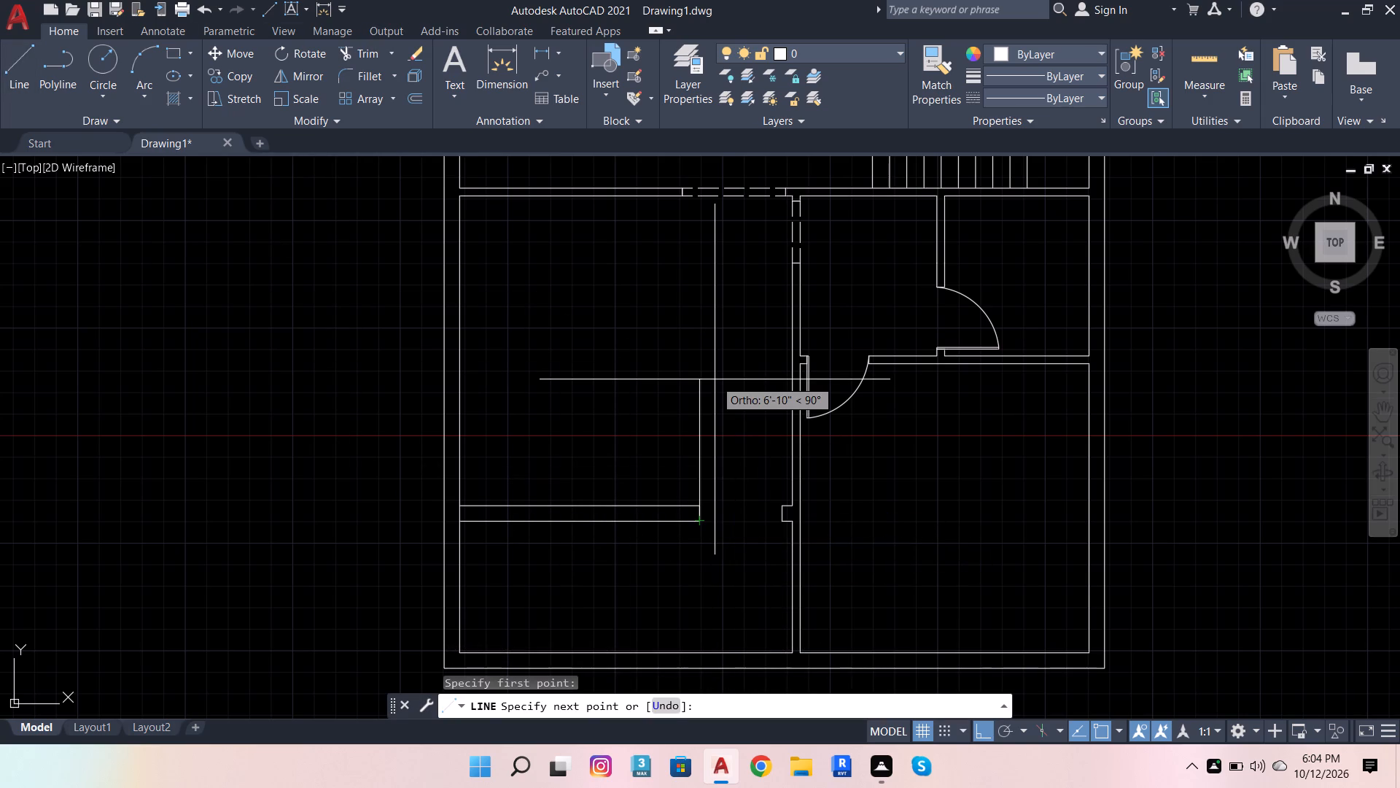
{"action": "type", "text": "2'"}
{"action": "key", "text": "Return"}
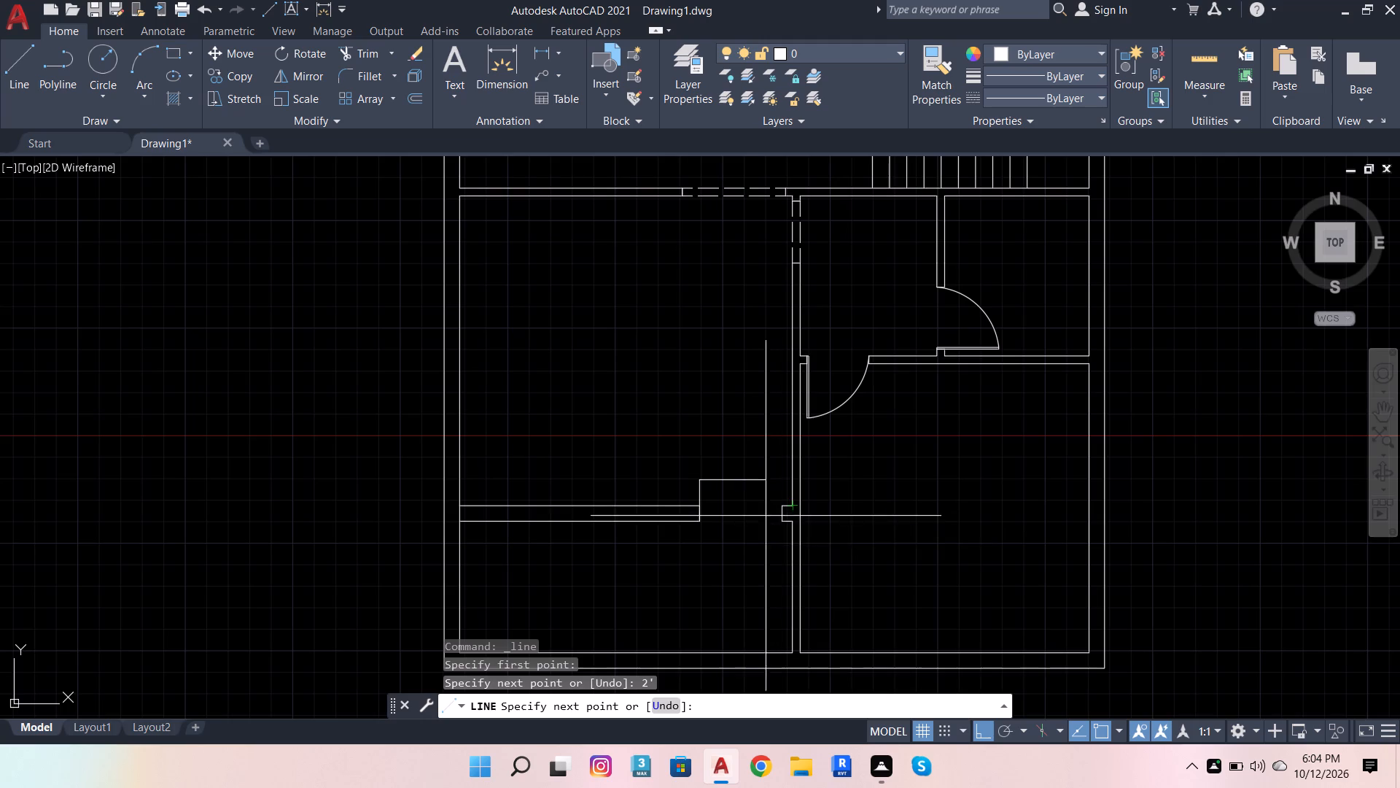
{"action": "scroll", "coordinate": [732, 506], "scroll_direction": "up", "scroll_amount": 3}
{"action": "key", "text": "1"}
{"action": "key", "text": "Return"}
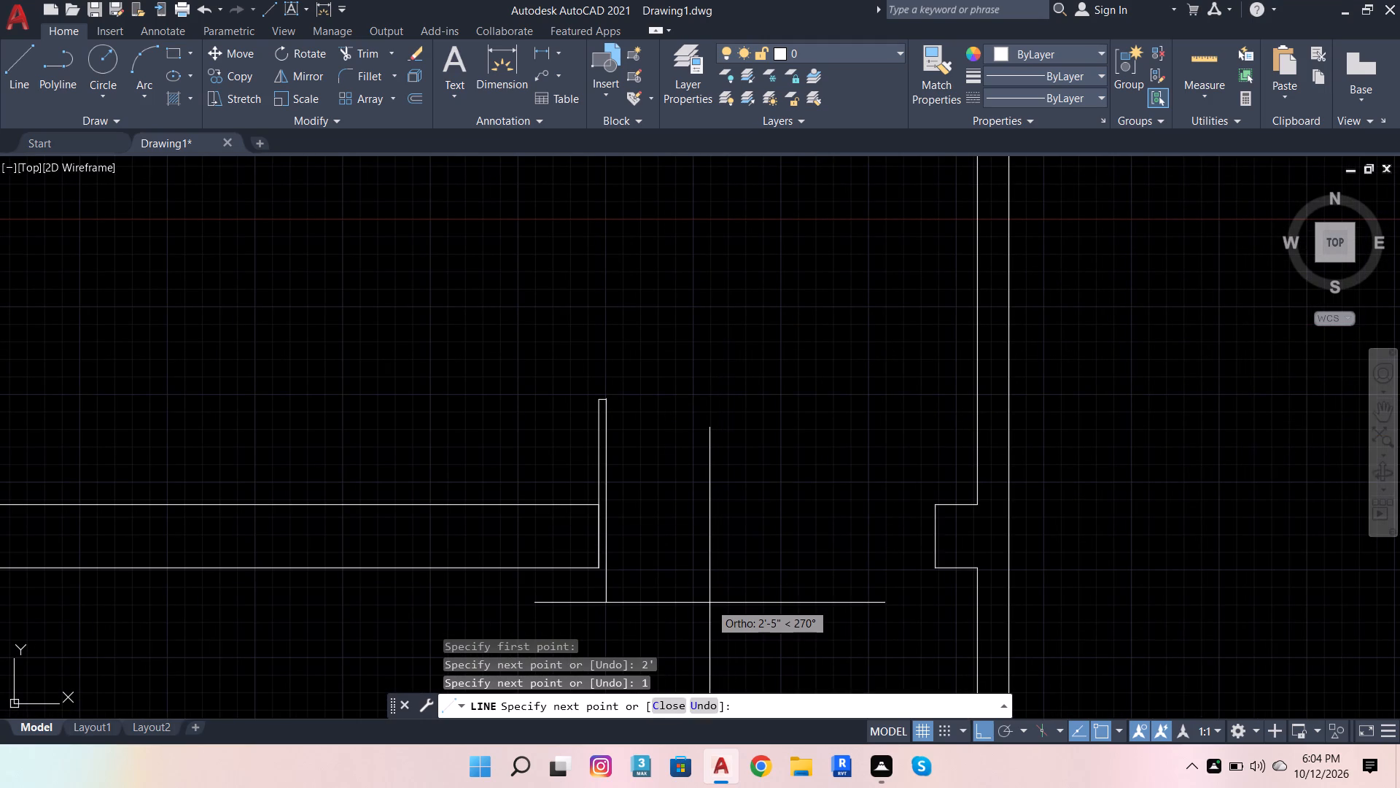
{"action": "type", "text": "2'"}
{"action": "key", "text": "Return"}
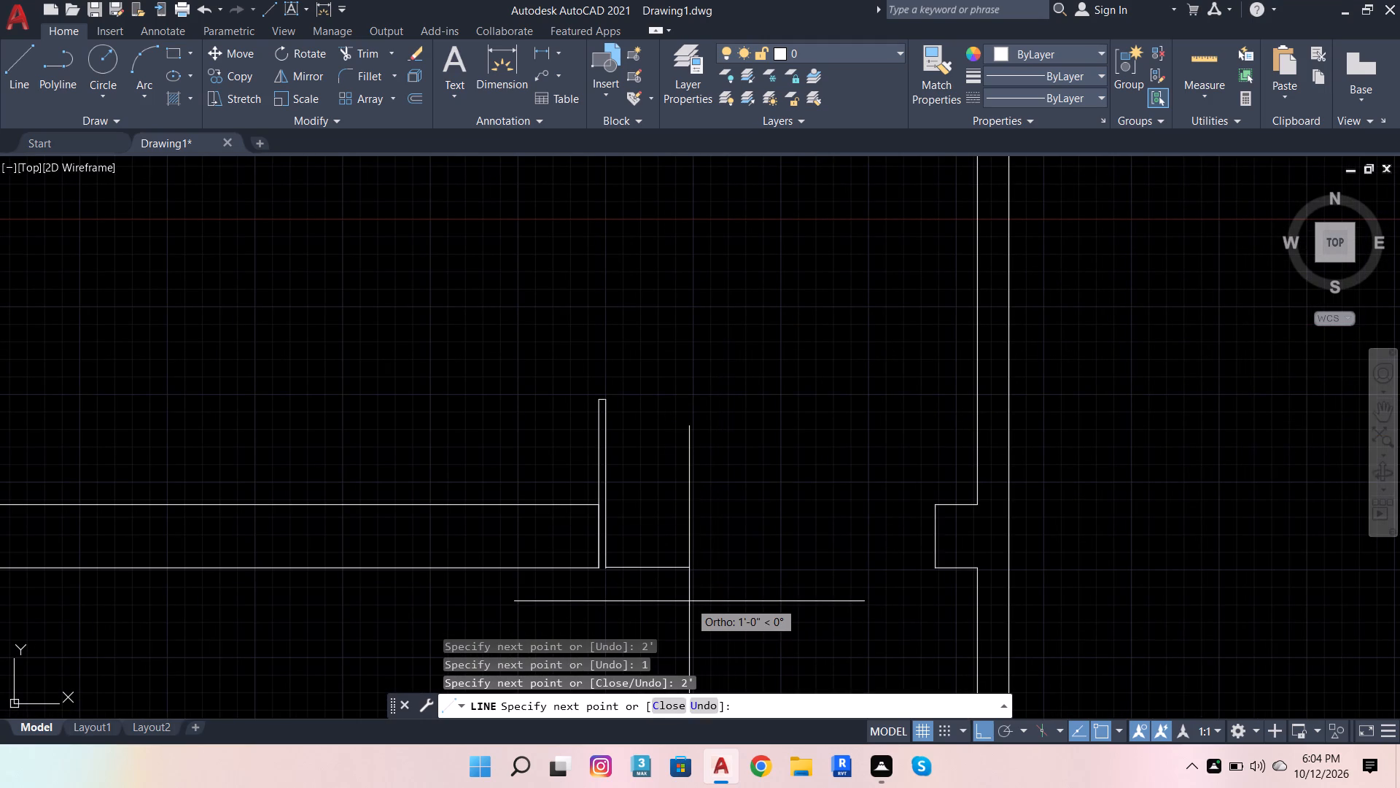
{"action": "key", "text": "space"}
Draw a 2' line east from the leaf's southwest corner across the opening.
{"action": "key", "text": "space"}
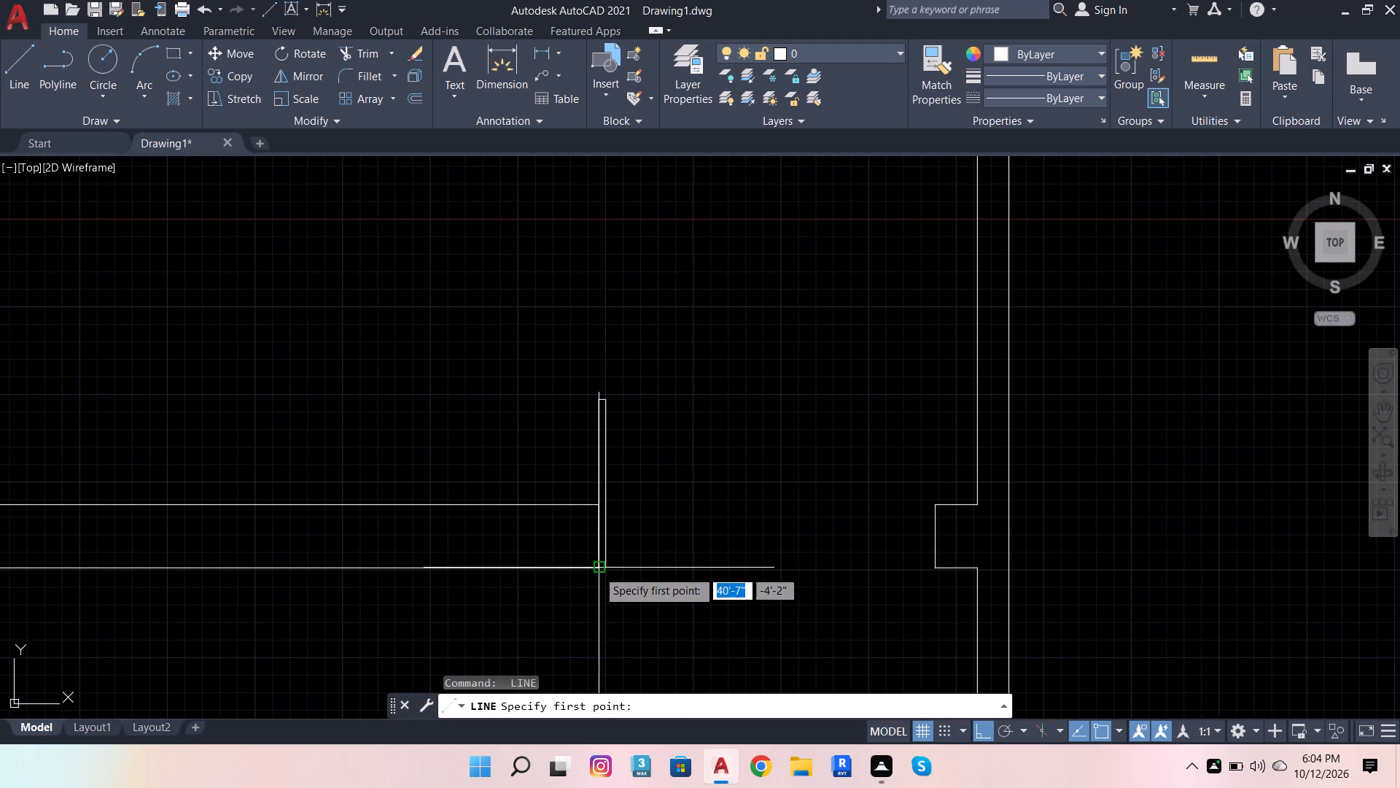
{"action": "left_click", "coordinate": [597, 570]}
{"action": "type", "text": "2'"}
{"action": "key", "text": "Return"}
{"action": "key", "text": "space"}
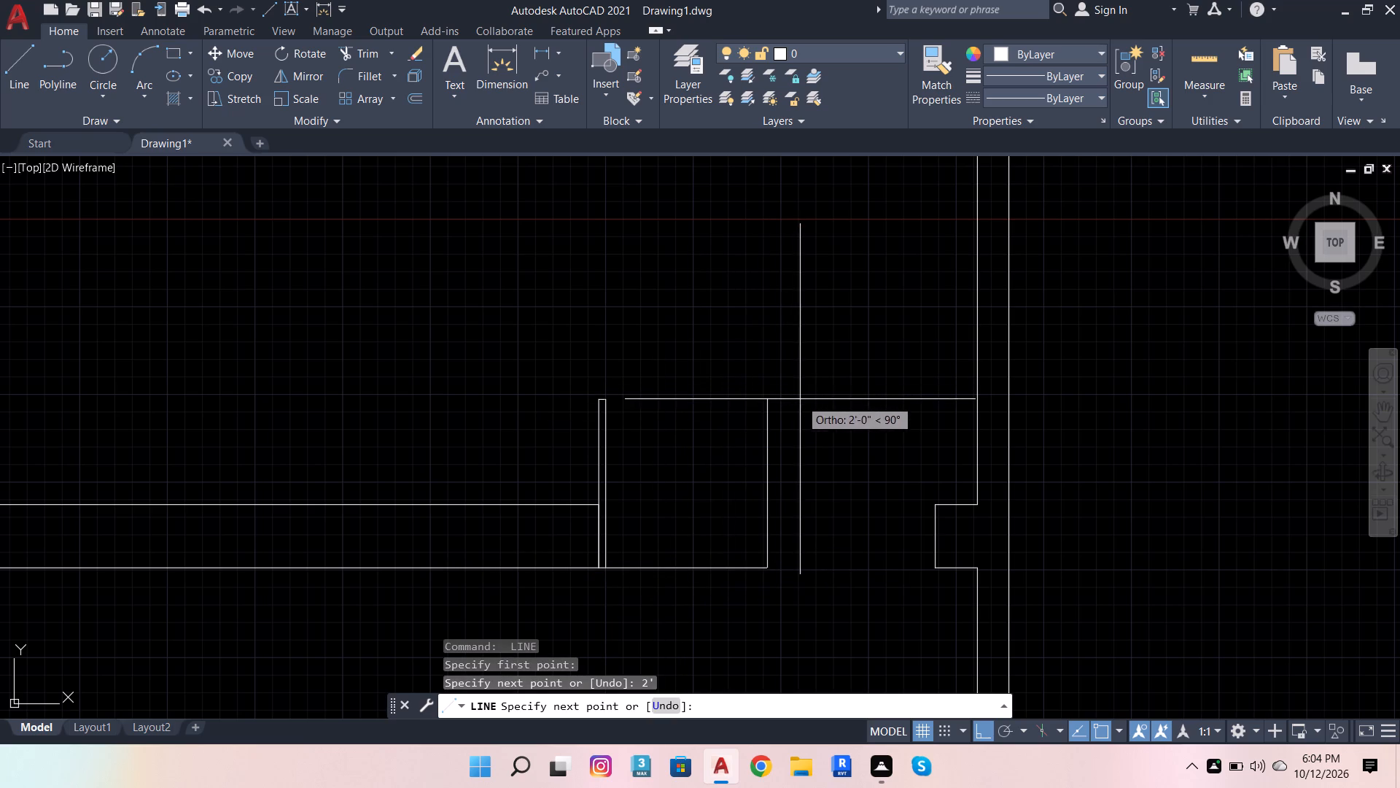
Mirror the leaf and the 2' line about a vertical axis through the line's east end, keeping the originals.
{"action": "left_click", "coordinate": [589, 350]}
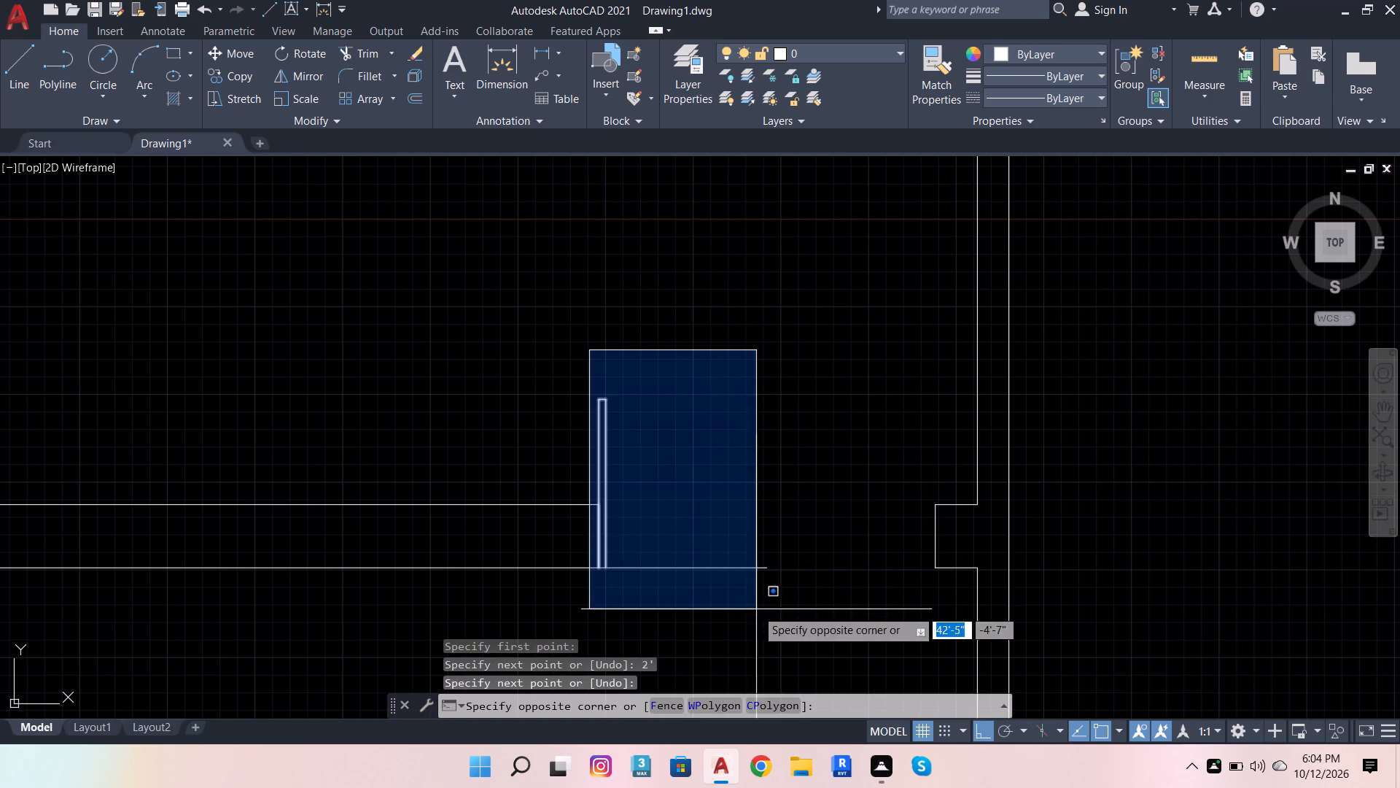
{"action": "left_click", "coordinate": [771, 619]}
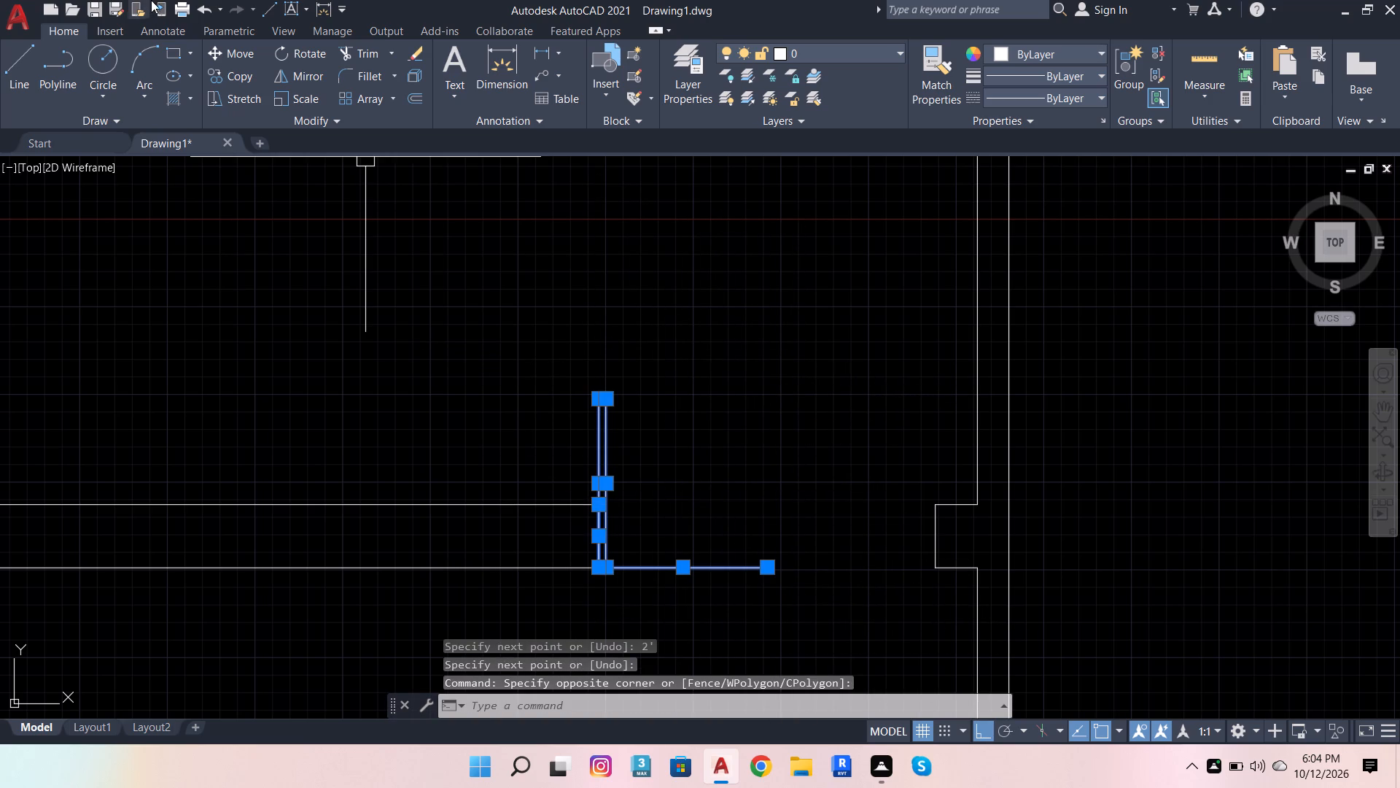
{"action": "left_click", "coordinate": [299, 83]}
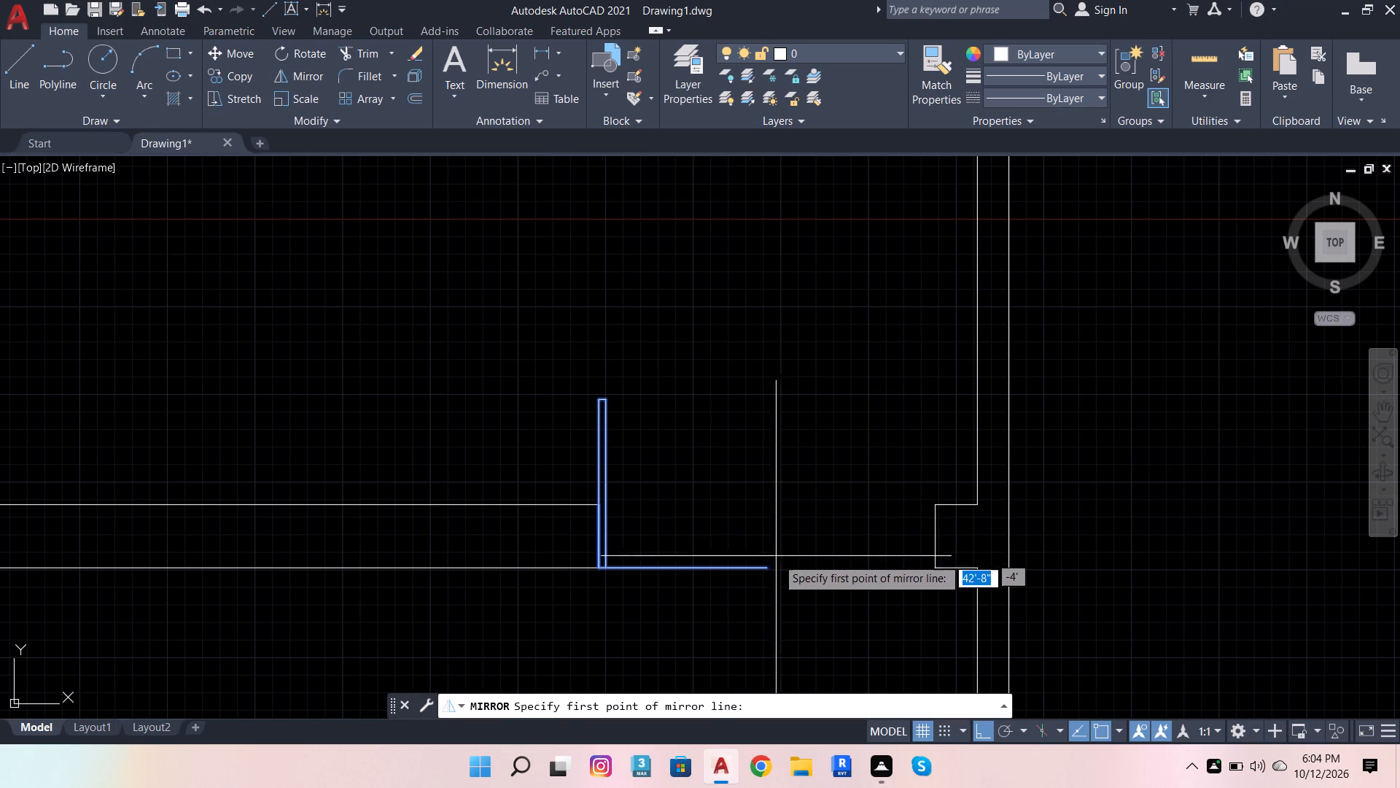
{"action": "left_click", "coordinate": [770, 571]}
{"action": "left_click", "coordinate": [767, 635]}
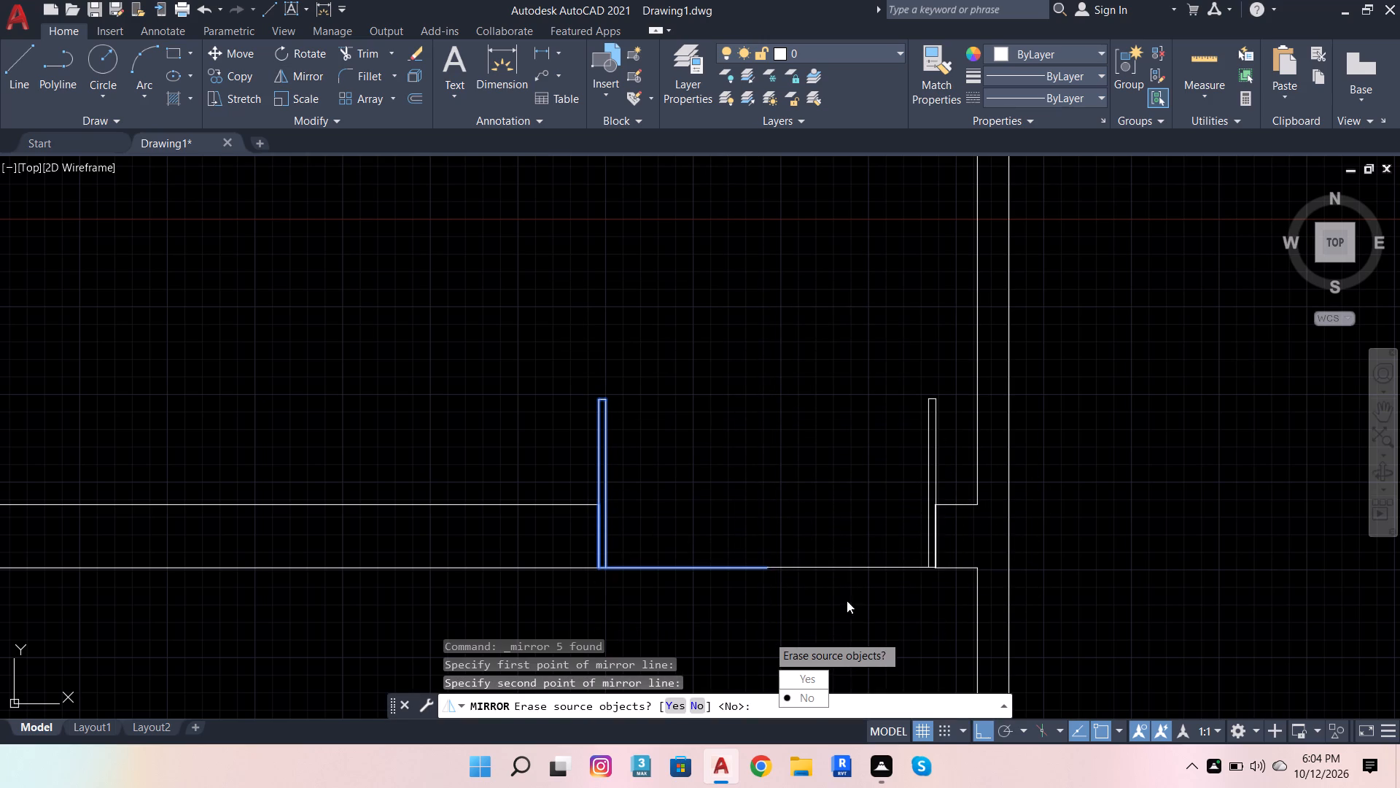
{"action": "left_click_drag", "start_coordinate": [820, 698], "coordinate": [767, 635]}
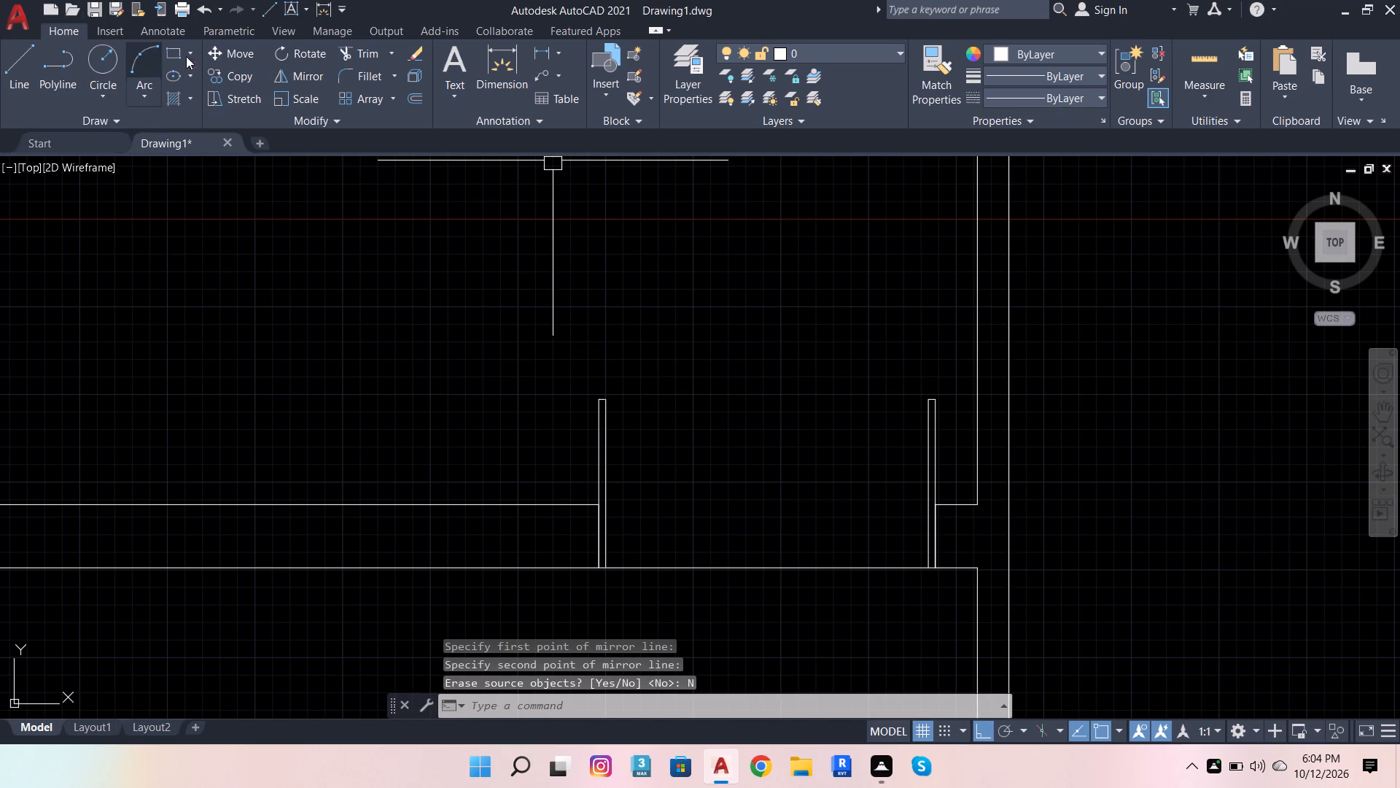
Draw three-point swing arcs from the north end of each leaf through the opening line's middle point, ending just south of it.
{"action": "left_click", "coordinate": [133, 73]}
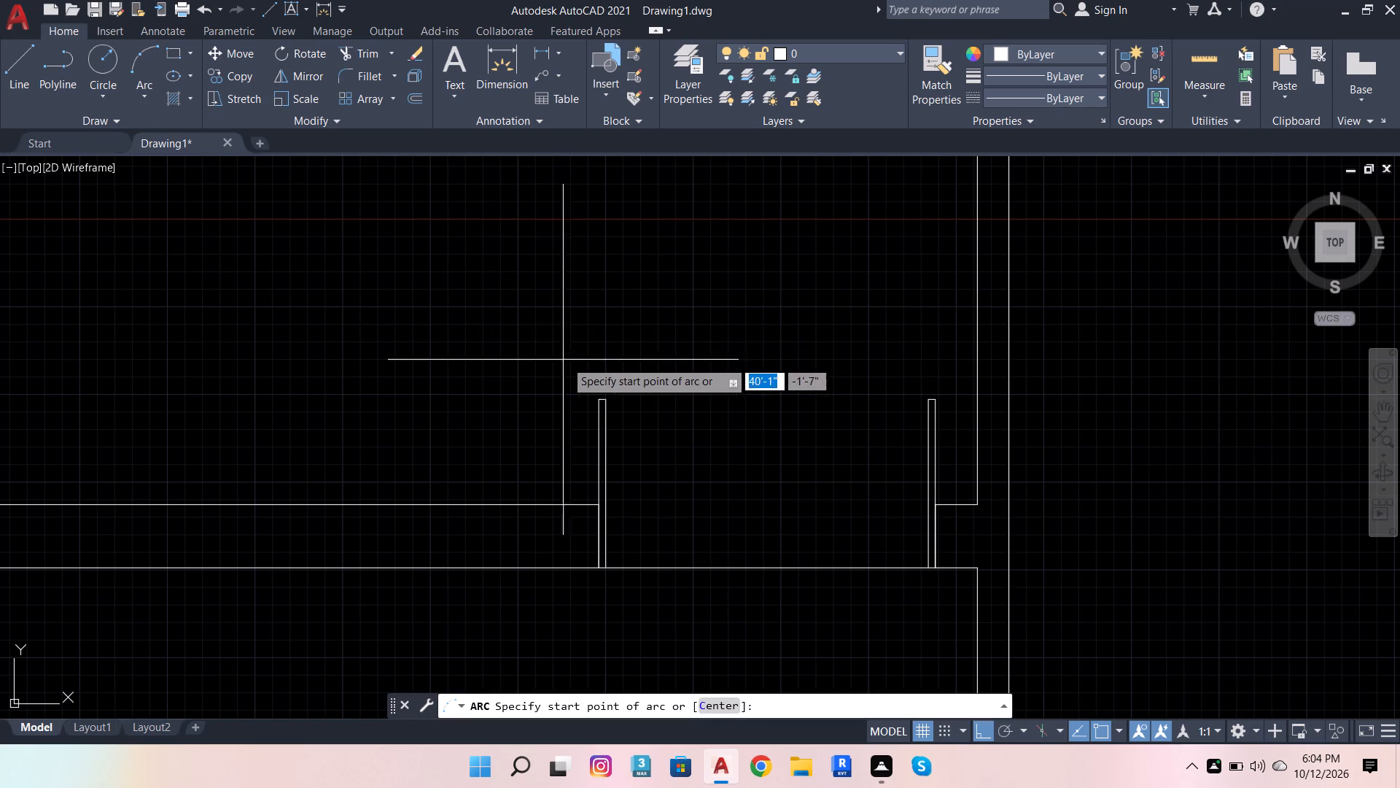
{"action": "left_click", "coordinate": [604, 403]}
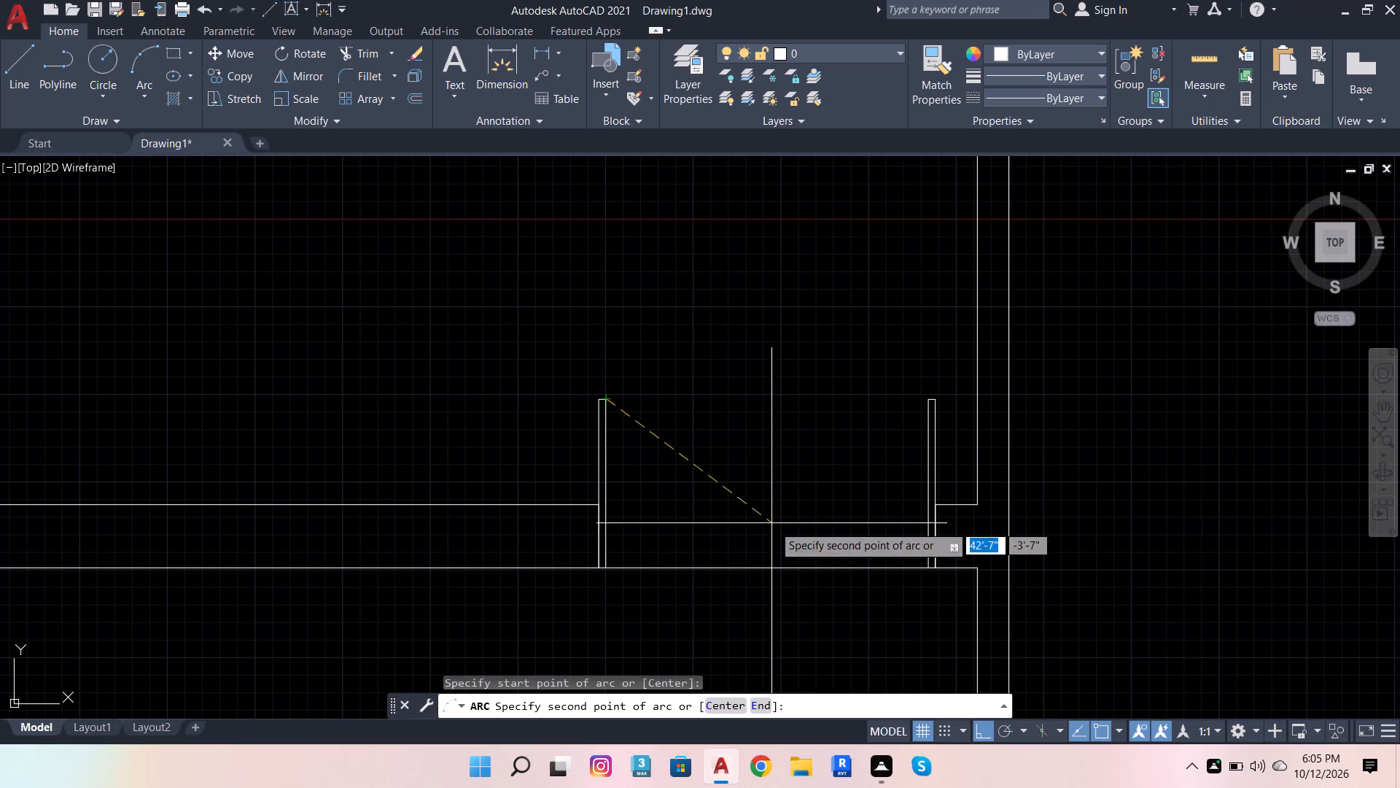
{"action": "left_click", "coordinate": [771, 569]}
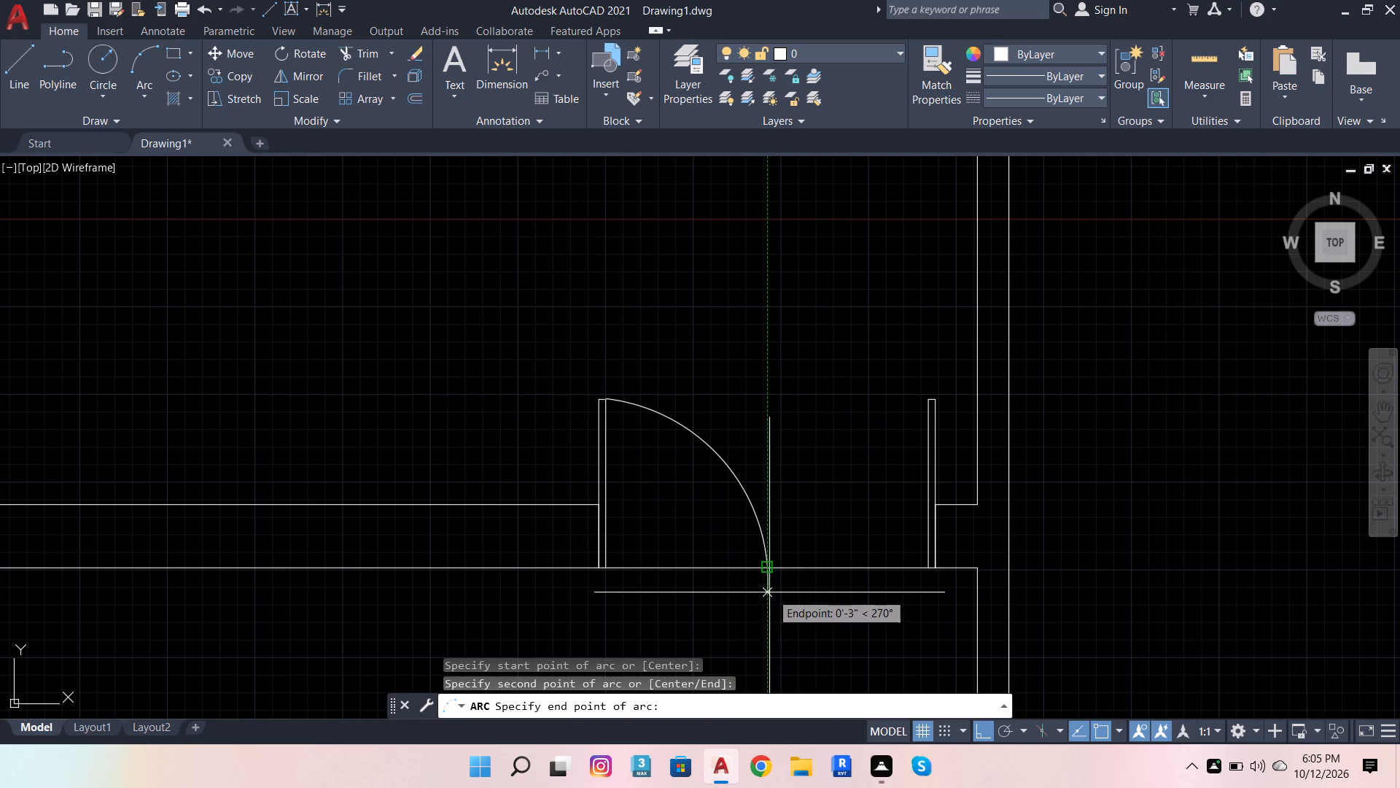
{"action": "left_click", "coordinate": [769, 592]}
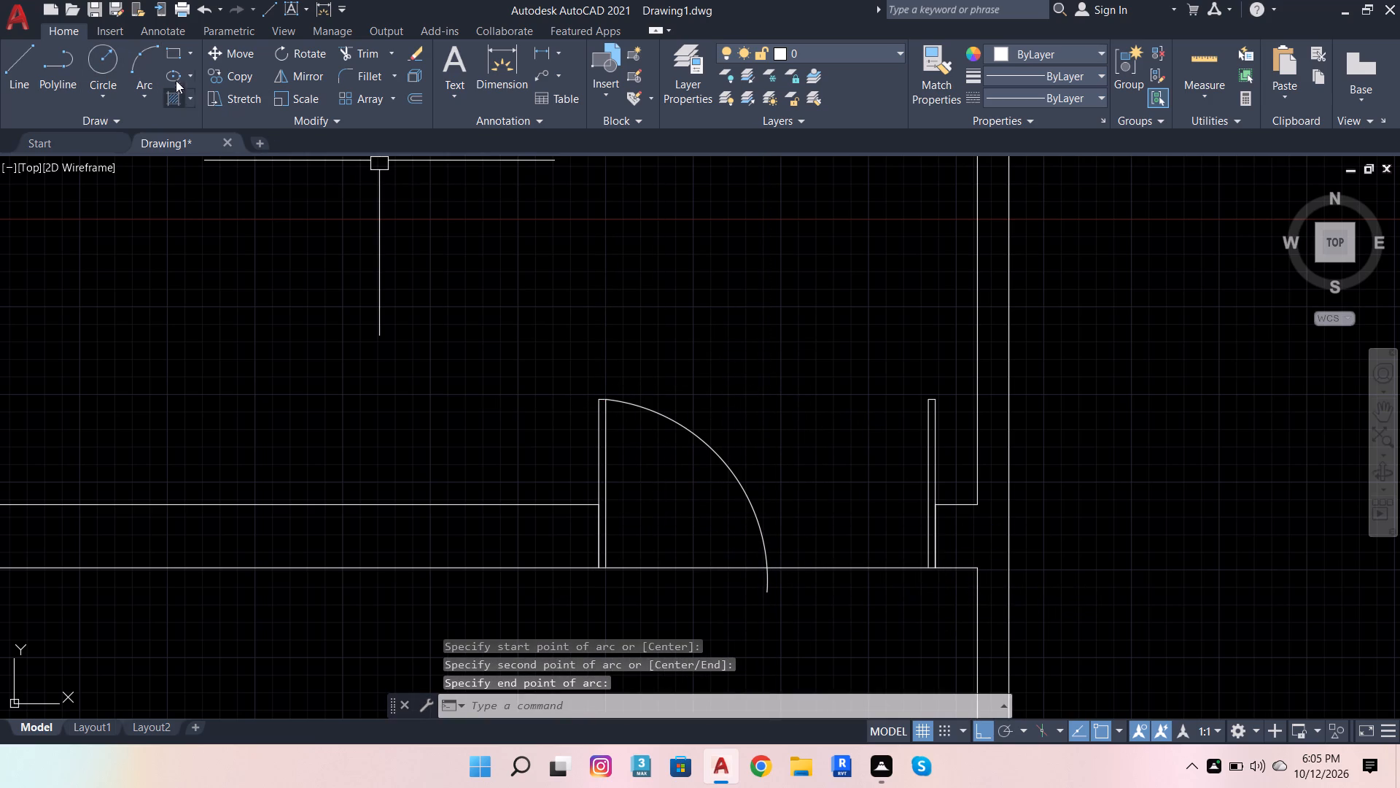
{"action": "left_click", "coordinate": [142, 55]}
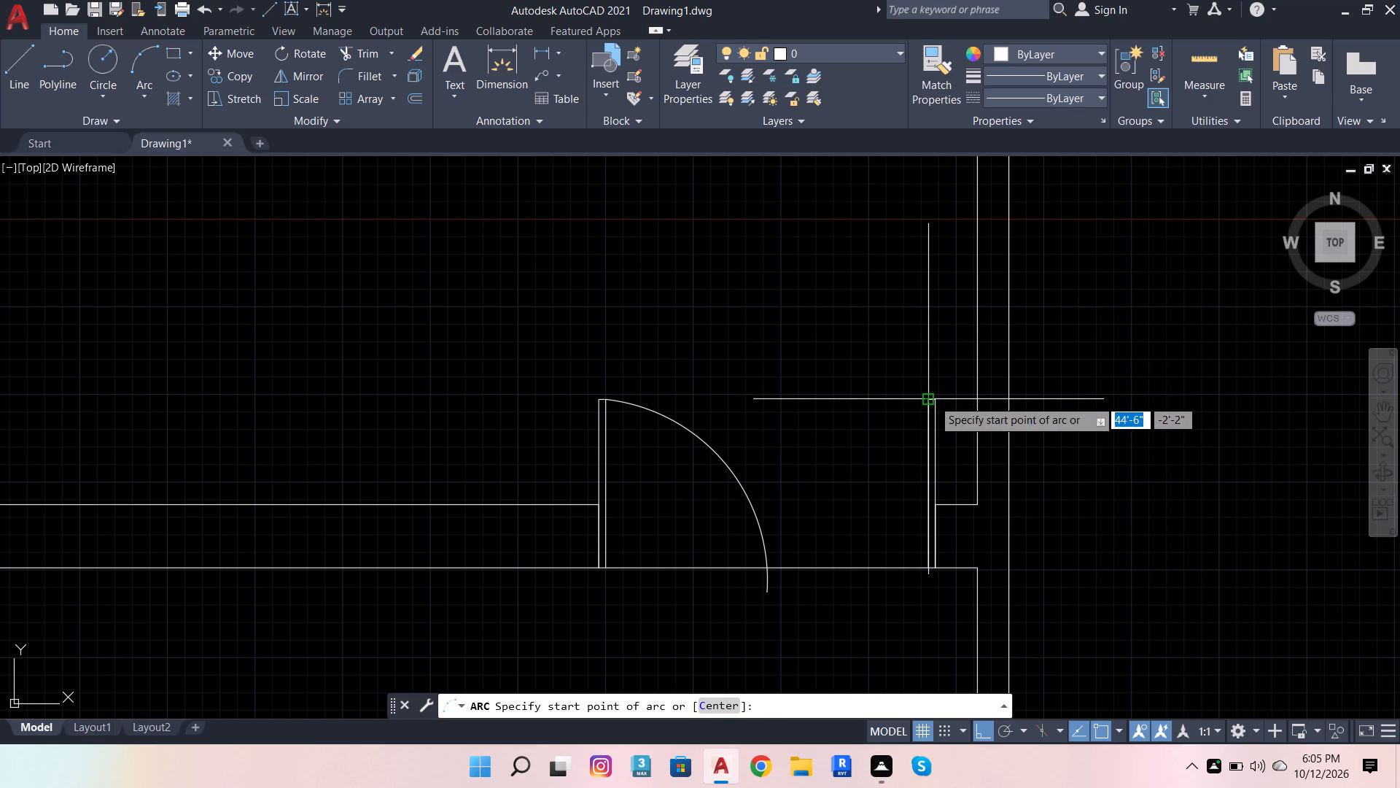
{"action": "left_click", "coordinate": [933, 399]}
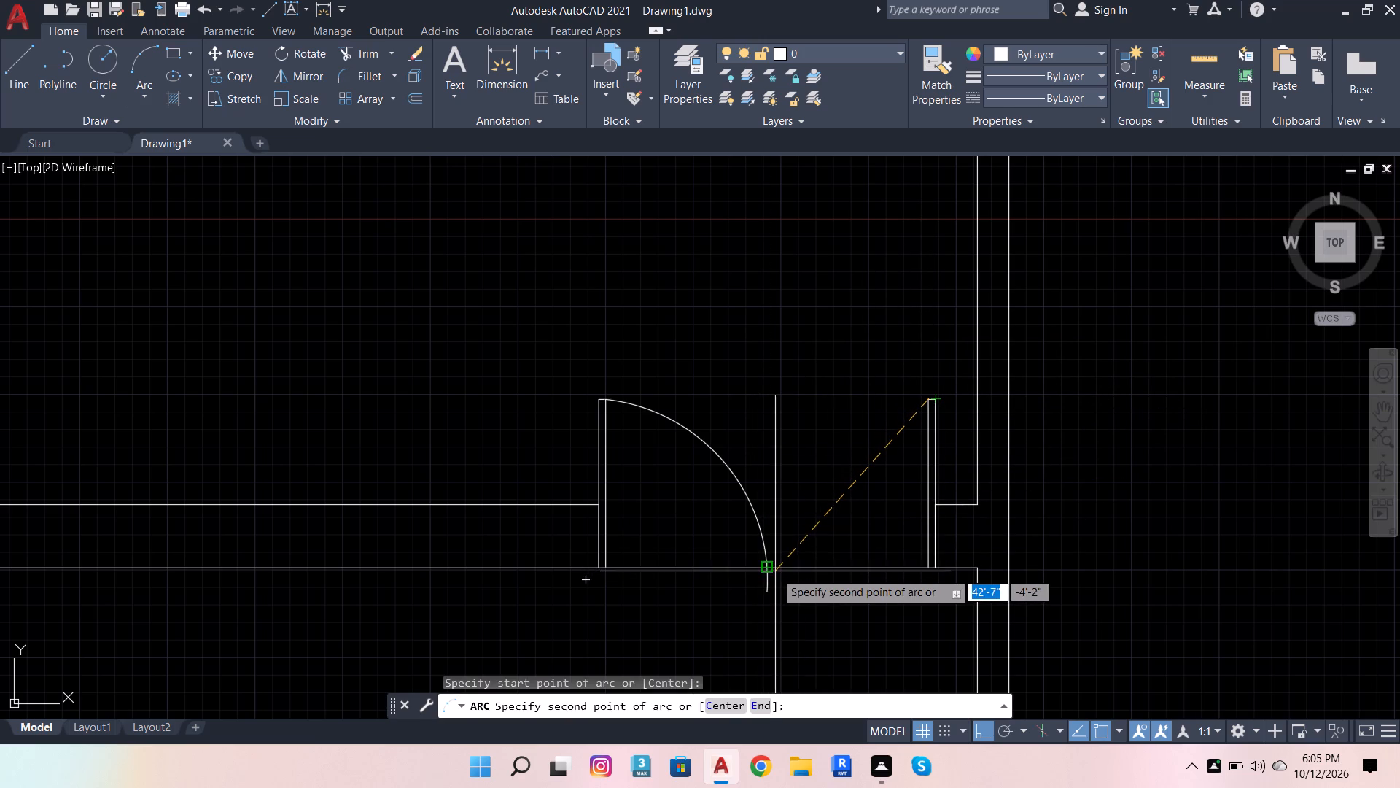
{"action": "left_click", "coordinate": [771, 570]}
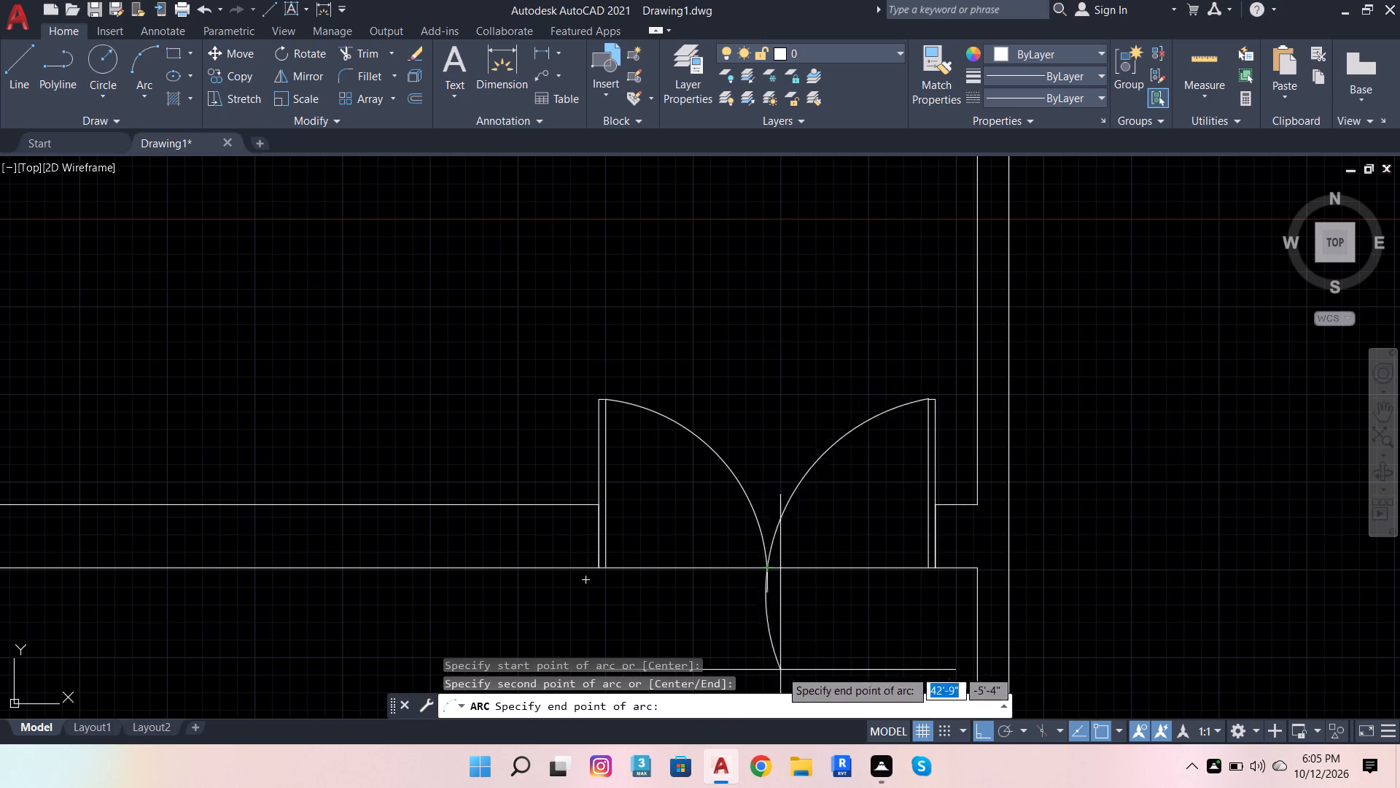
{"action": "left_click", "coordinate": [769, 629]}
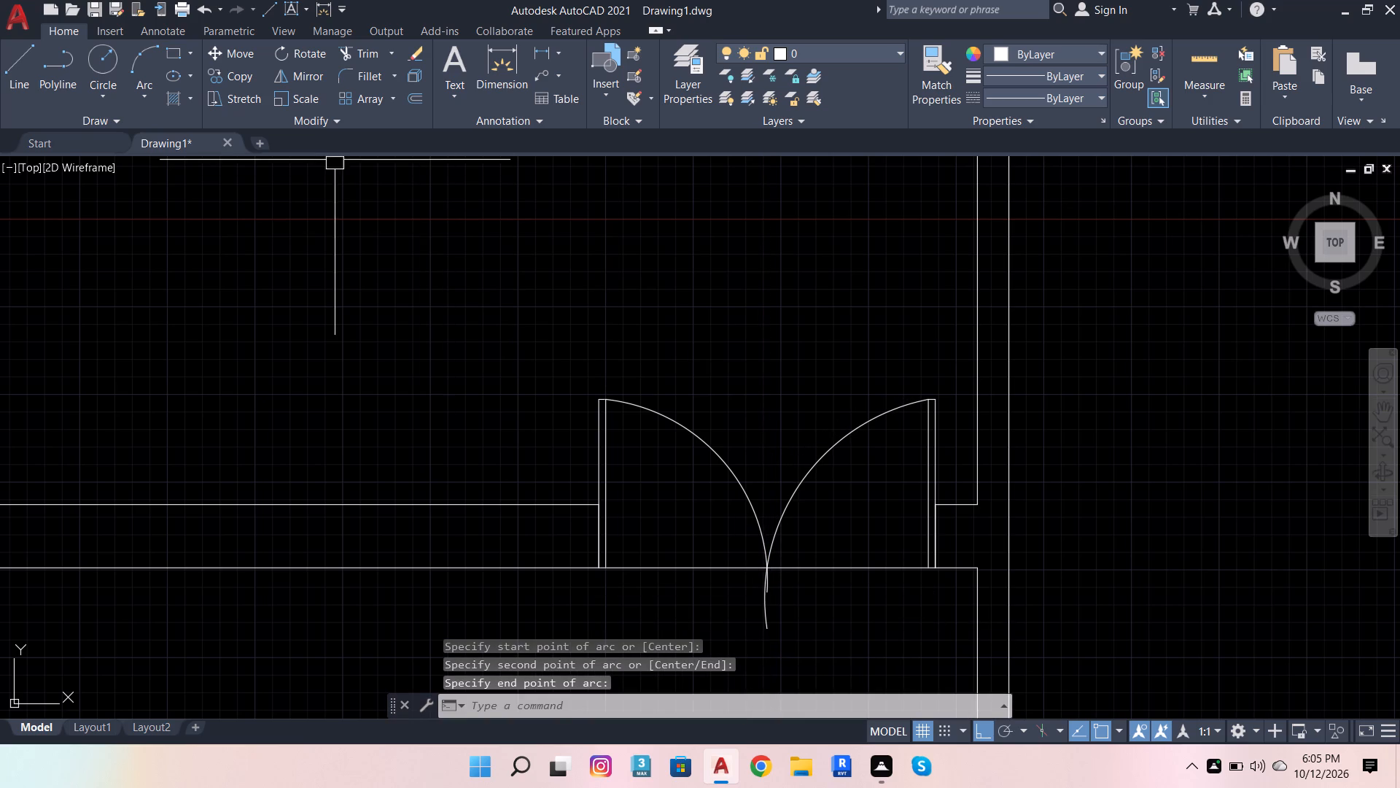
Trim both arcs' overshoots south of the opening and the lines spanning the double-door opening.
{"action": "left_click", "coordinate": [349, 50]}
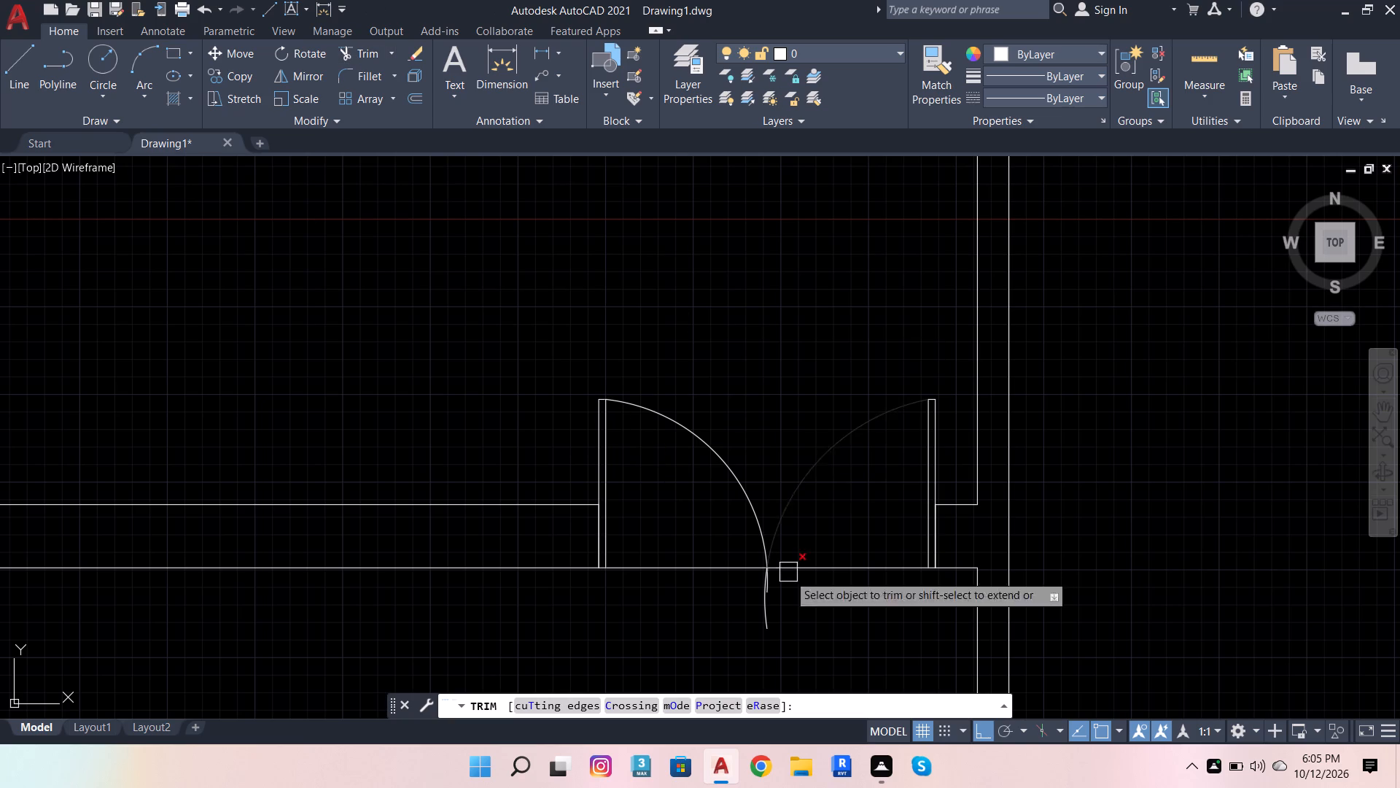
{"action": "left_click_drag", "start_coordinate": [819, 598], "coordinate": [747, 582]}
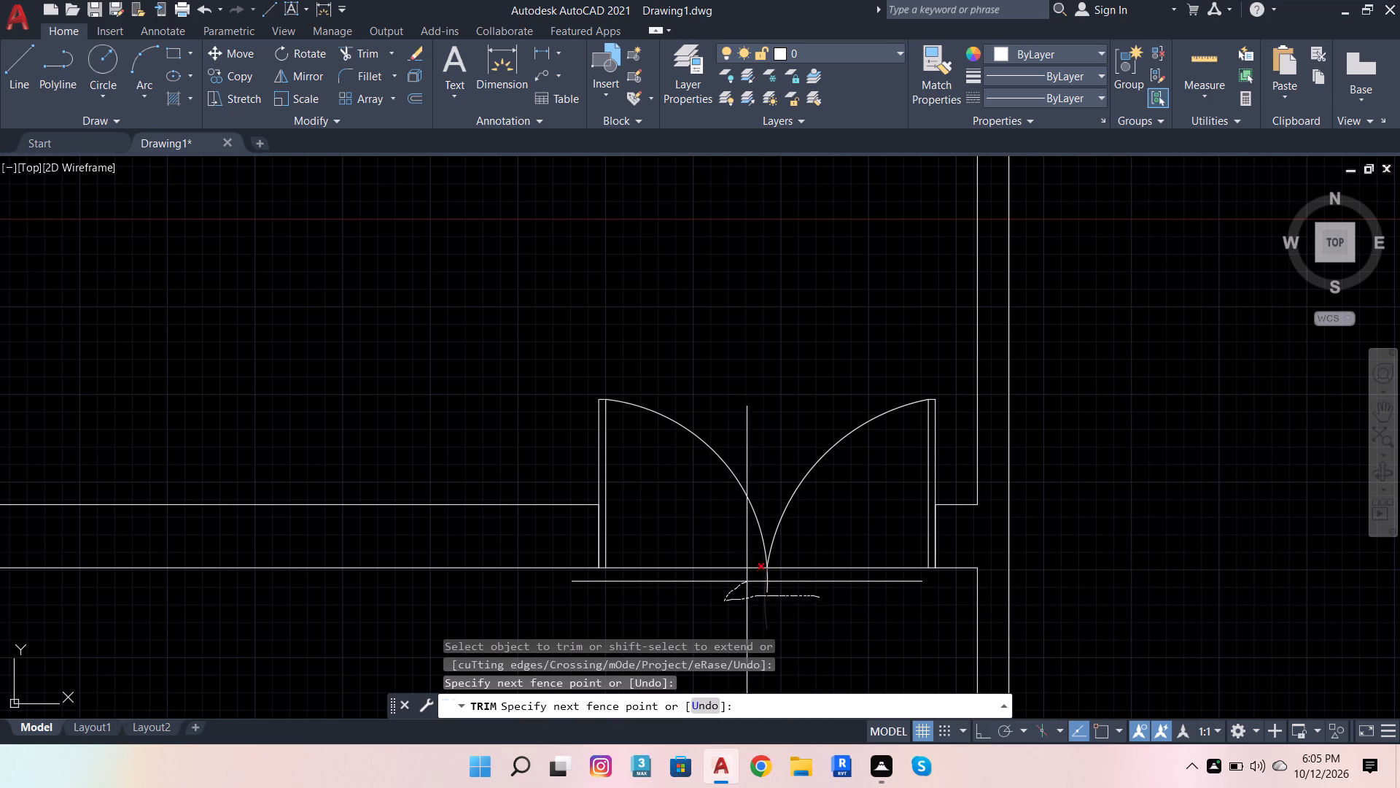
{"action": "left_click_drag", "start_coordinate": [747, 582], "coordinate": [834, 555]}
{"action": "left_click_drag", "start_coordinate": [703, 599], "coordinate": [707, 593]}
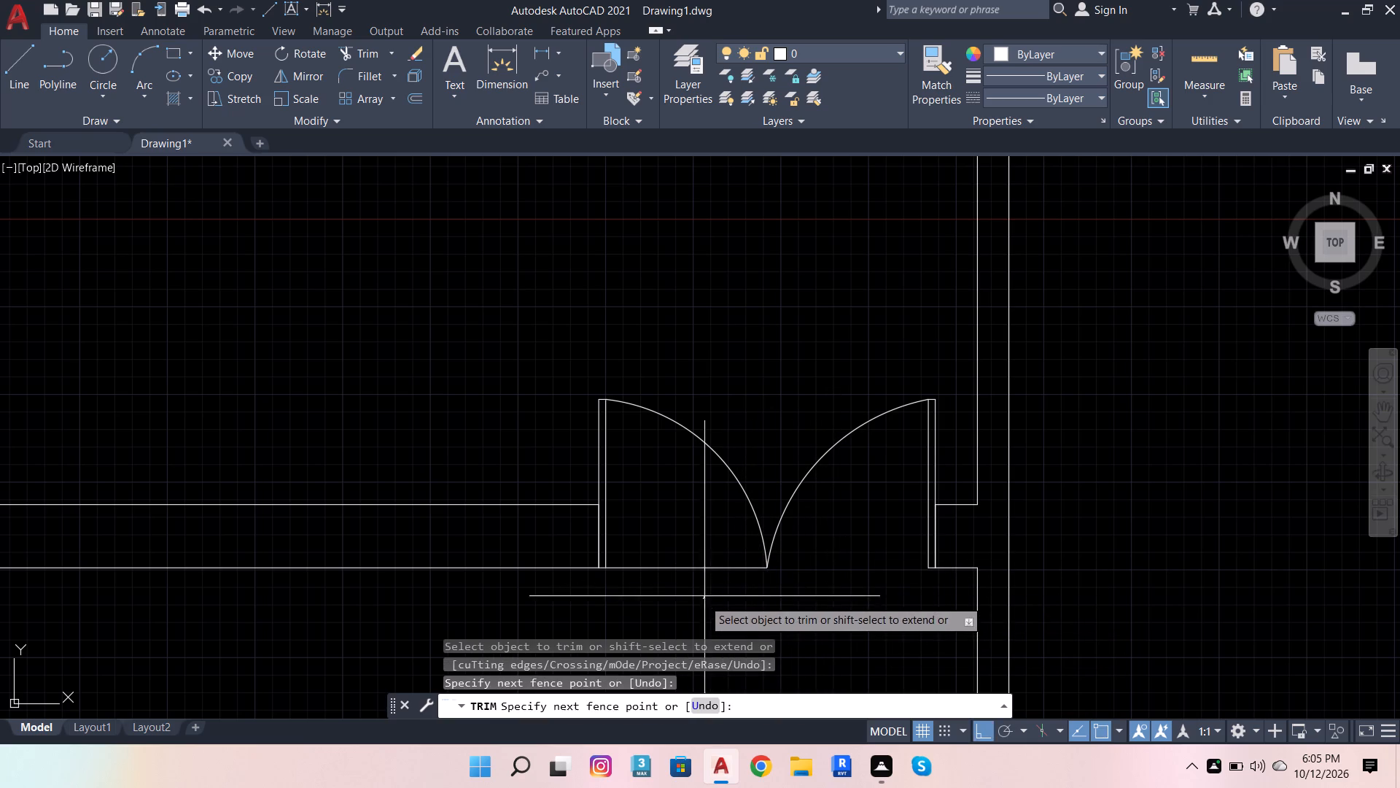
{"action": "left_click_drag", "start_coordinate": [707, 593], "coordinate": [723, 537]}
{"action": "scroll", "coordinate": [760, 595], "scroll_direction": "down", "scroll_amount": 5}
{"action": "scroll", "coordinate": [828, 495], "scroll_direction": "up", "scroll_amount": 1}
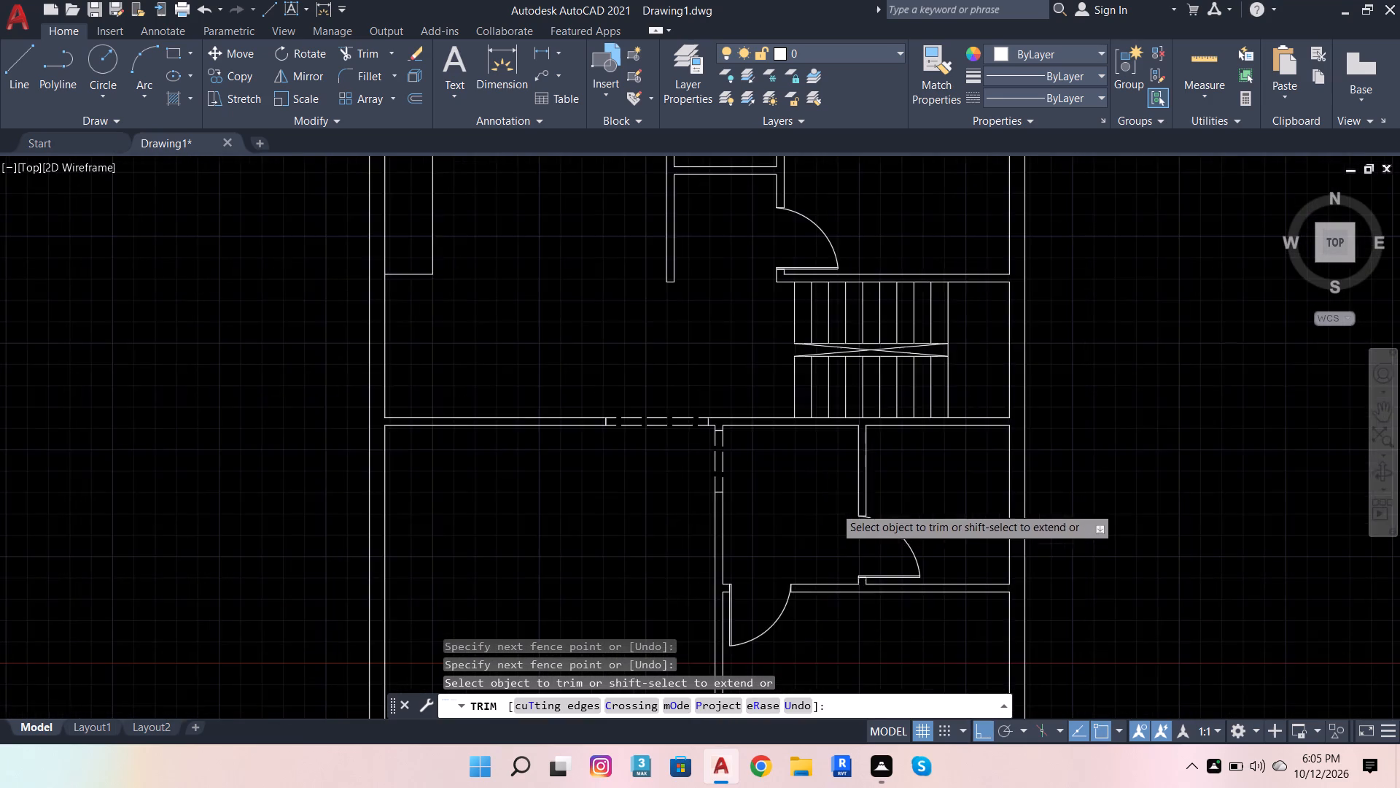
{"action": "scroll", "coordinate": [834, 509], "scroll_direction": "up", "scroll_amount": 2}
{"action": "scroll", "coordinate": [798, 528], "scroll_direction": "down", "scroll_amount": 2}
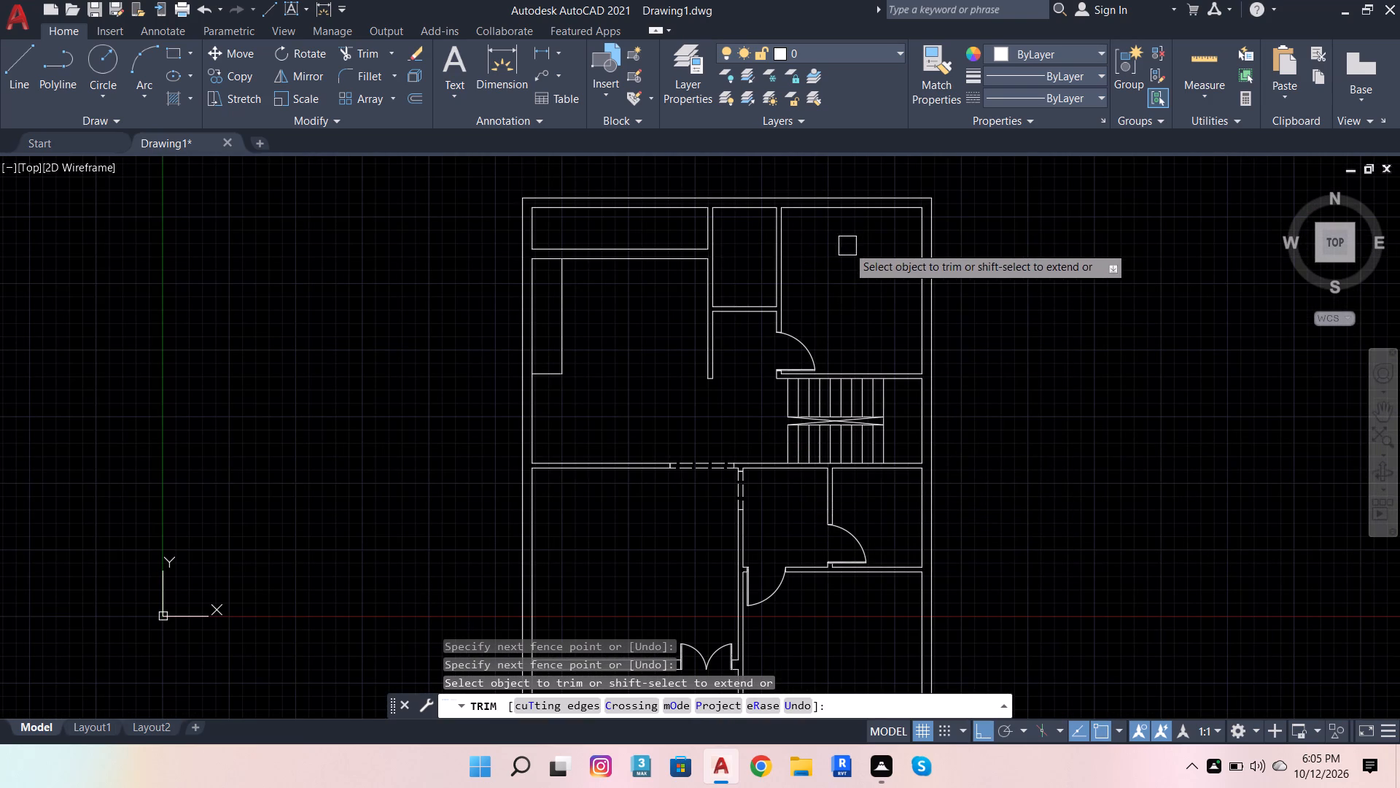
Trim the west outer wall's inner line beside the southwest front space, between the double-door wall and the south wall.
{"action": "key", "text": "Escape"}
{"action": "key", "text": "Escape"}
{"action": "key", "text": "Escape"}
{"action": "scroll", "coordinate": [707, 478], "scroll_direction": "up", "scroll_amount": 3}
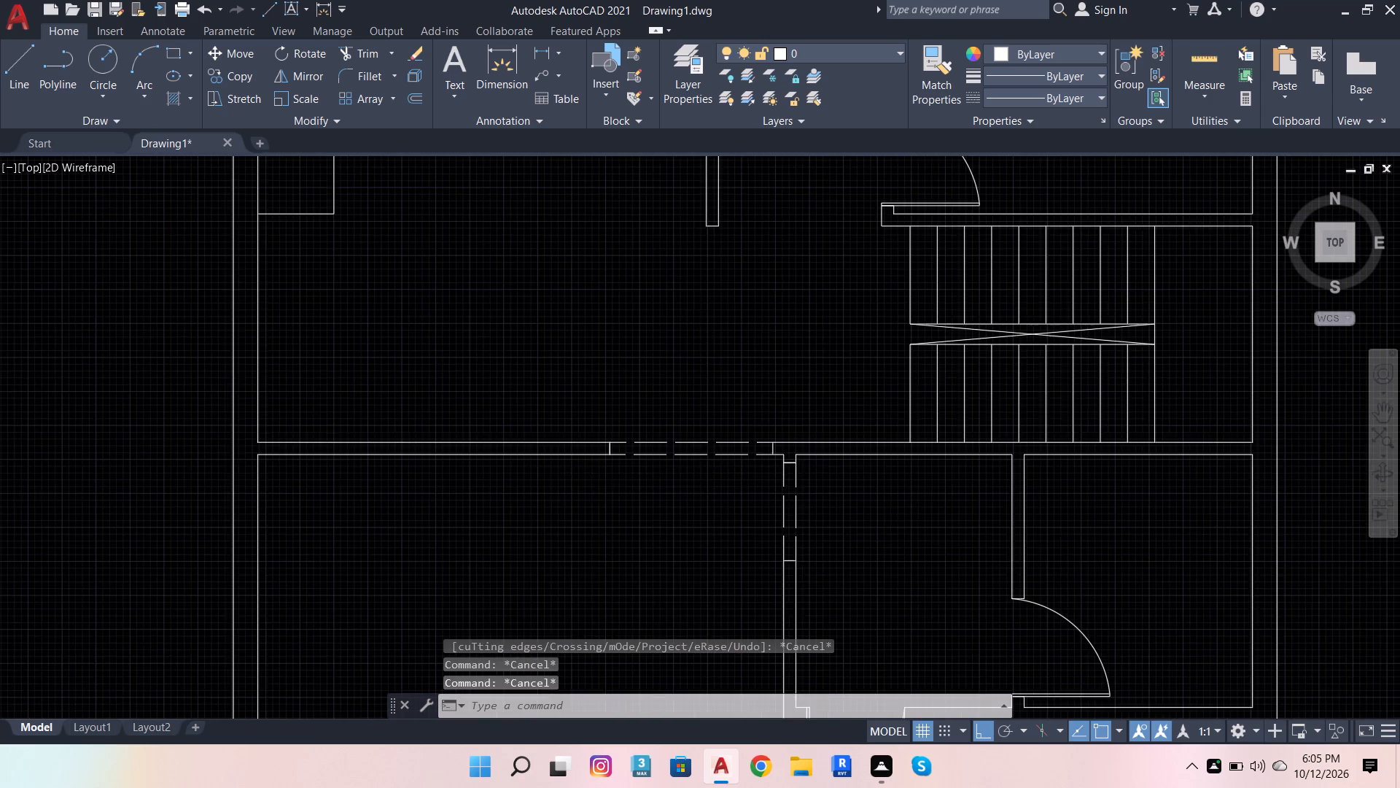
{"action": "scroll", "coordinate": [845, 336], "scroll_direction": "down", "scroll_amount": 4}
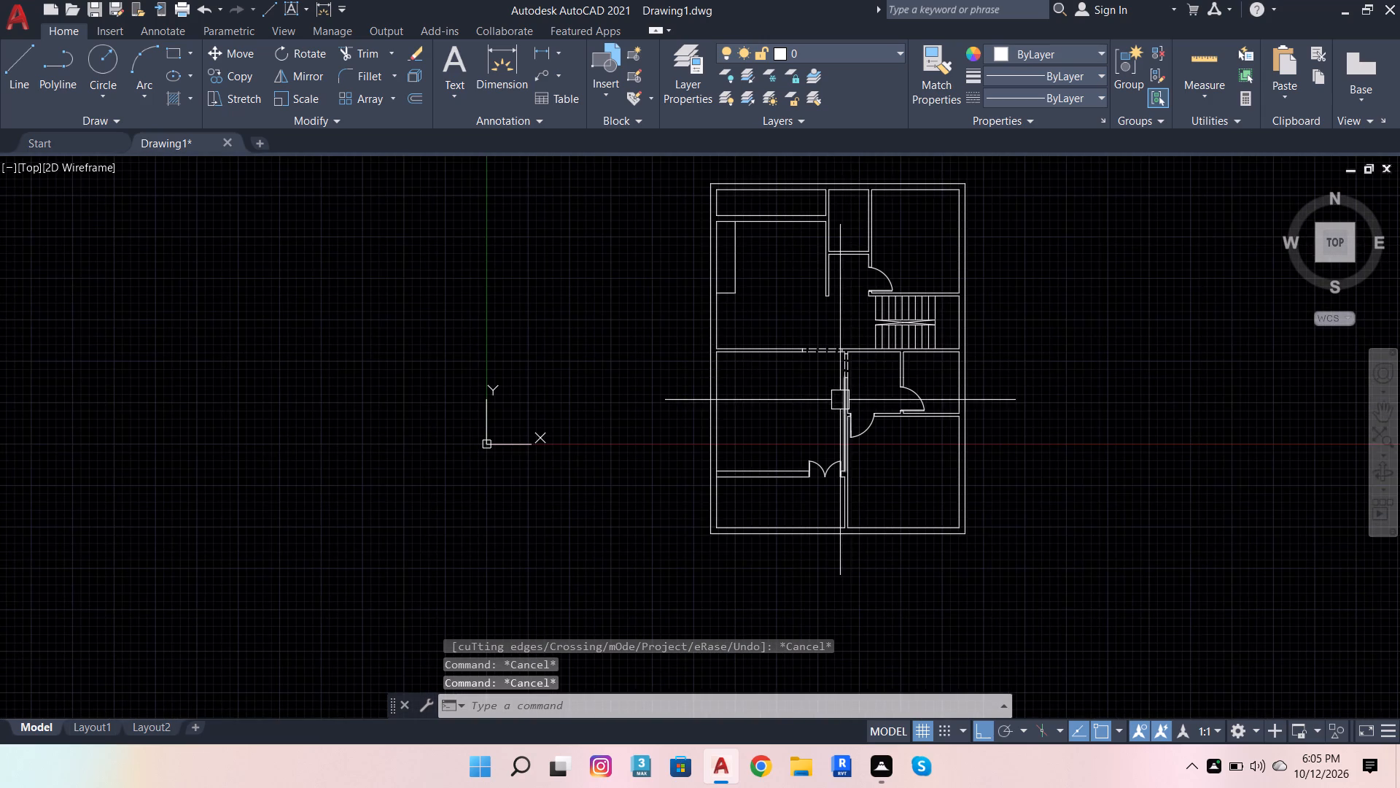
{"action": "scroll", "coordinate": [830, 434], "scroll_direction": "up", "scroll_amount": 2}
{"action": "scroll", "coordinate": [844, 414], "scroll_direction": "down", "scroll_amount": 2}
{"action": "scroll", "coordinate": [790, 490], "scroll_direction": "up", "scroll_amount": 3}
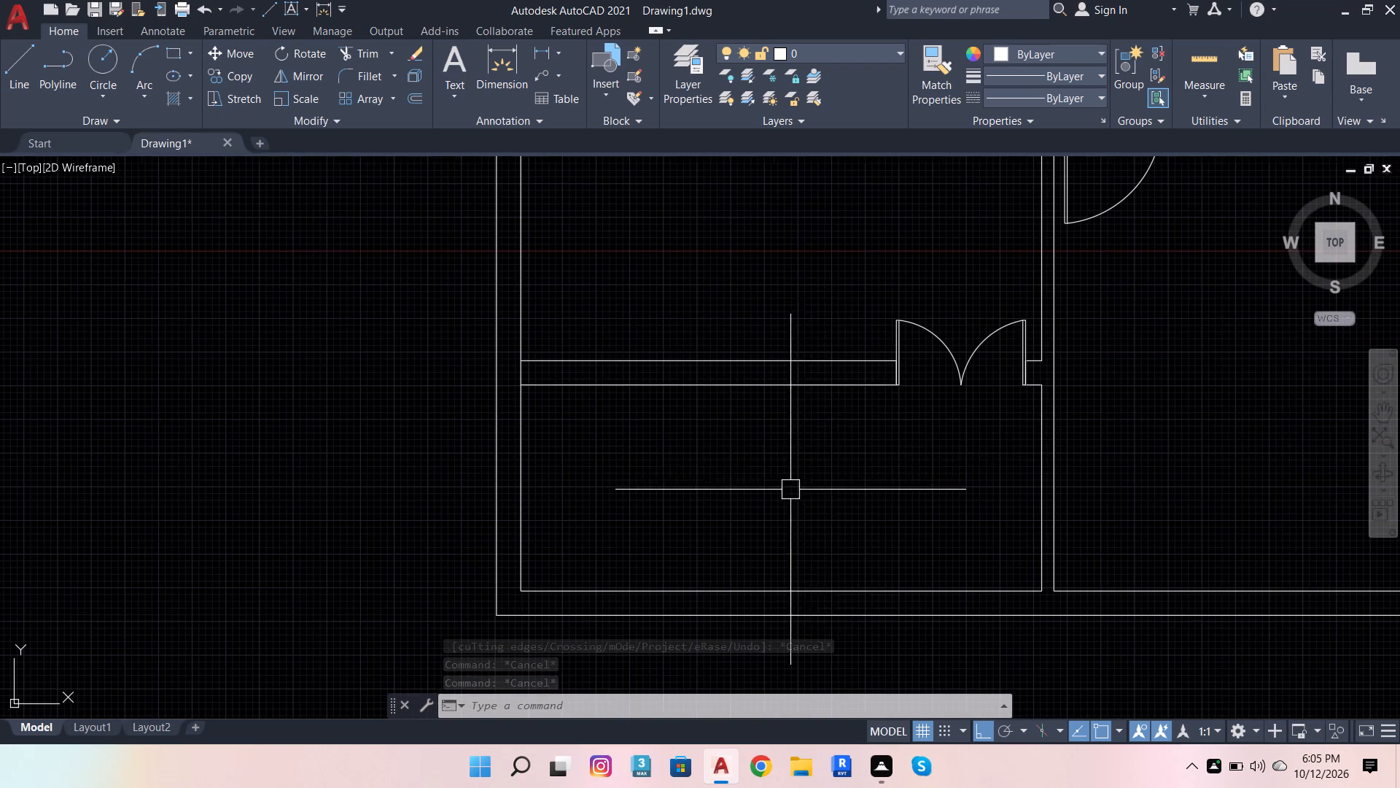
{"action": "scroll", "coordinate": [896, 459], "scroll_direction": "down", "scroll_amount": 1}
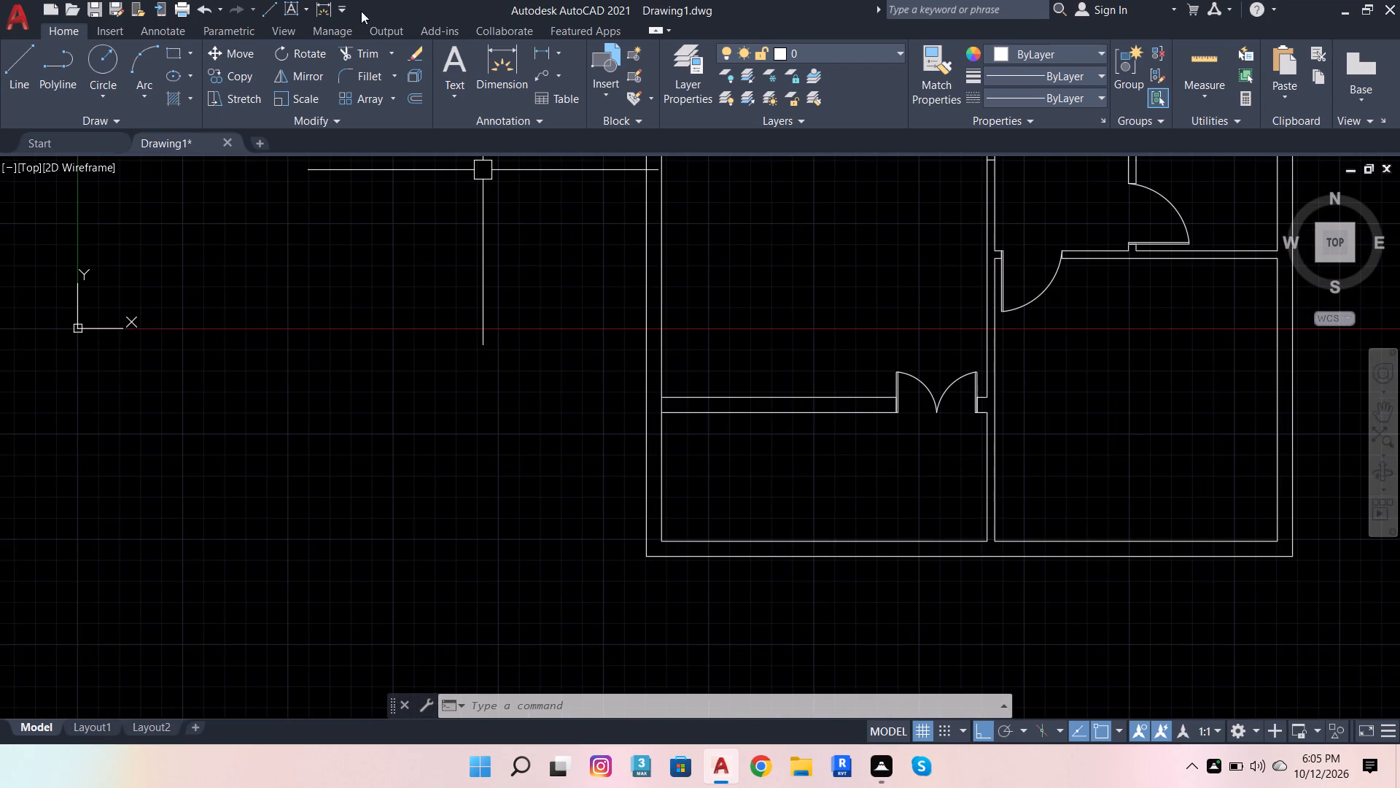
{"action": "left_click", "coordinate": [358, 58]}
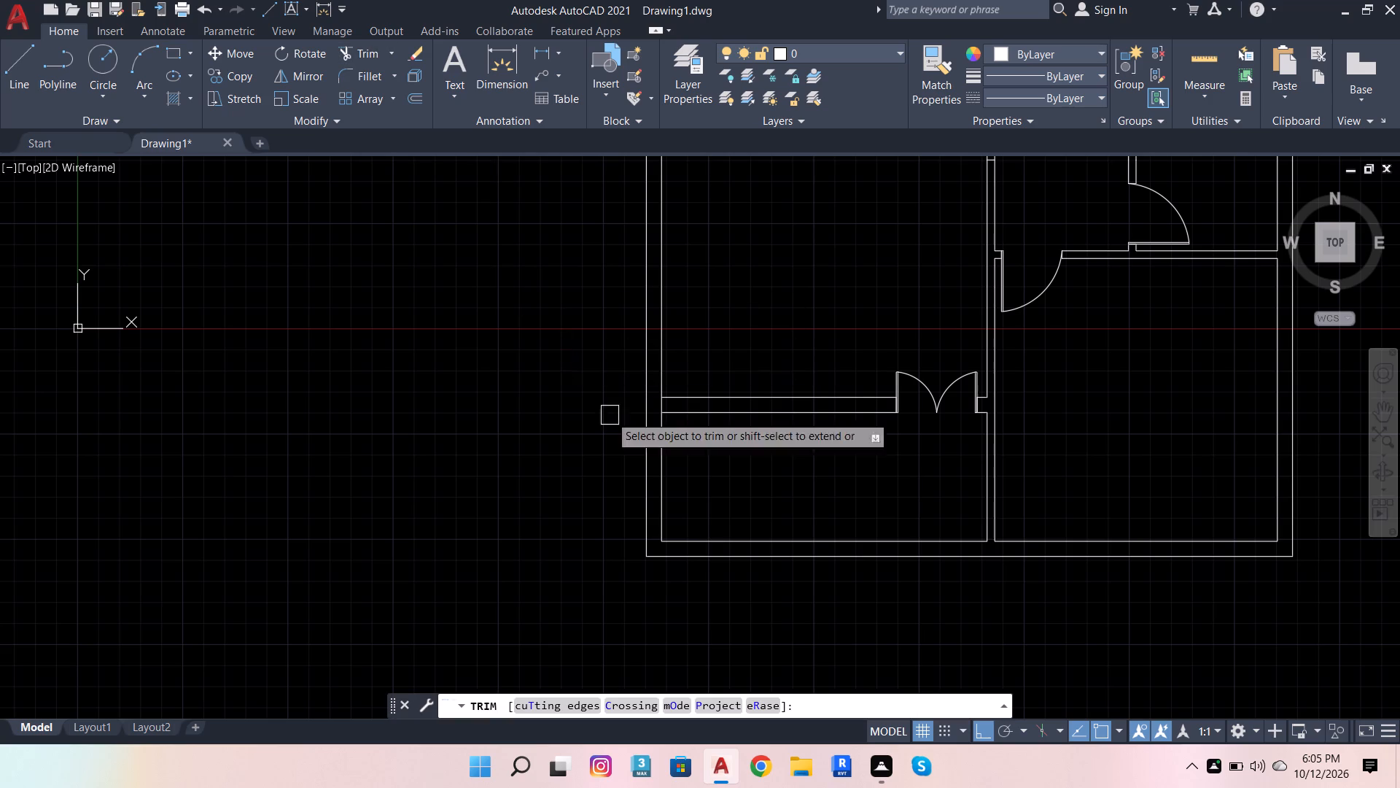
{"action": "scroll", "coordinate": [680, 460], "scroll_direction": "up", "scroll_amount": 2}
{"action": "left_click", "coordinate": [633, 326]}
{"action": "scroll", "coordinate": [658, 402], "scroll_direction": "down", "scroll_amount": 2}
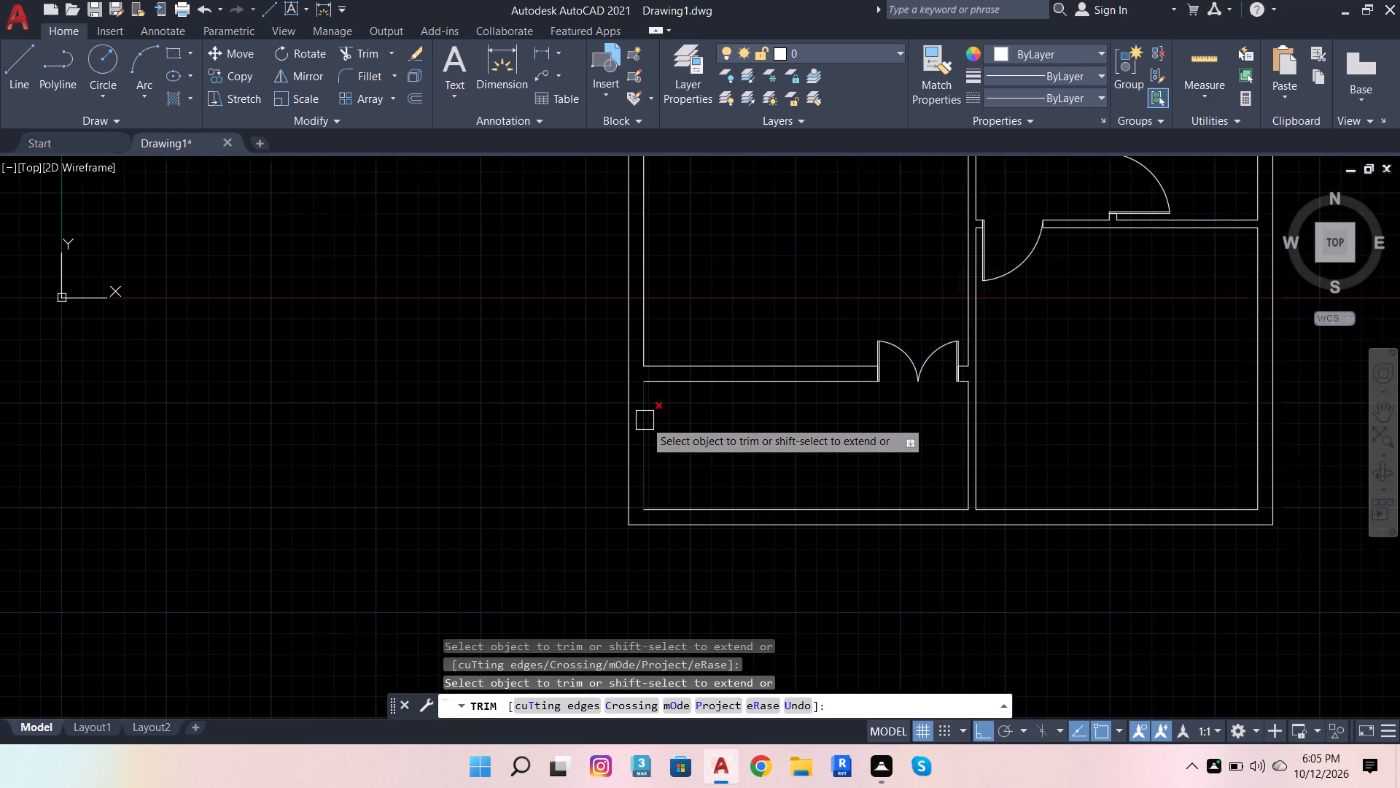
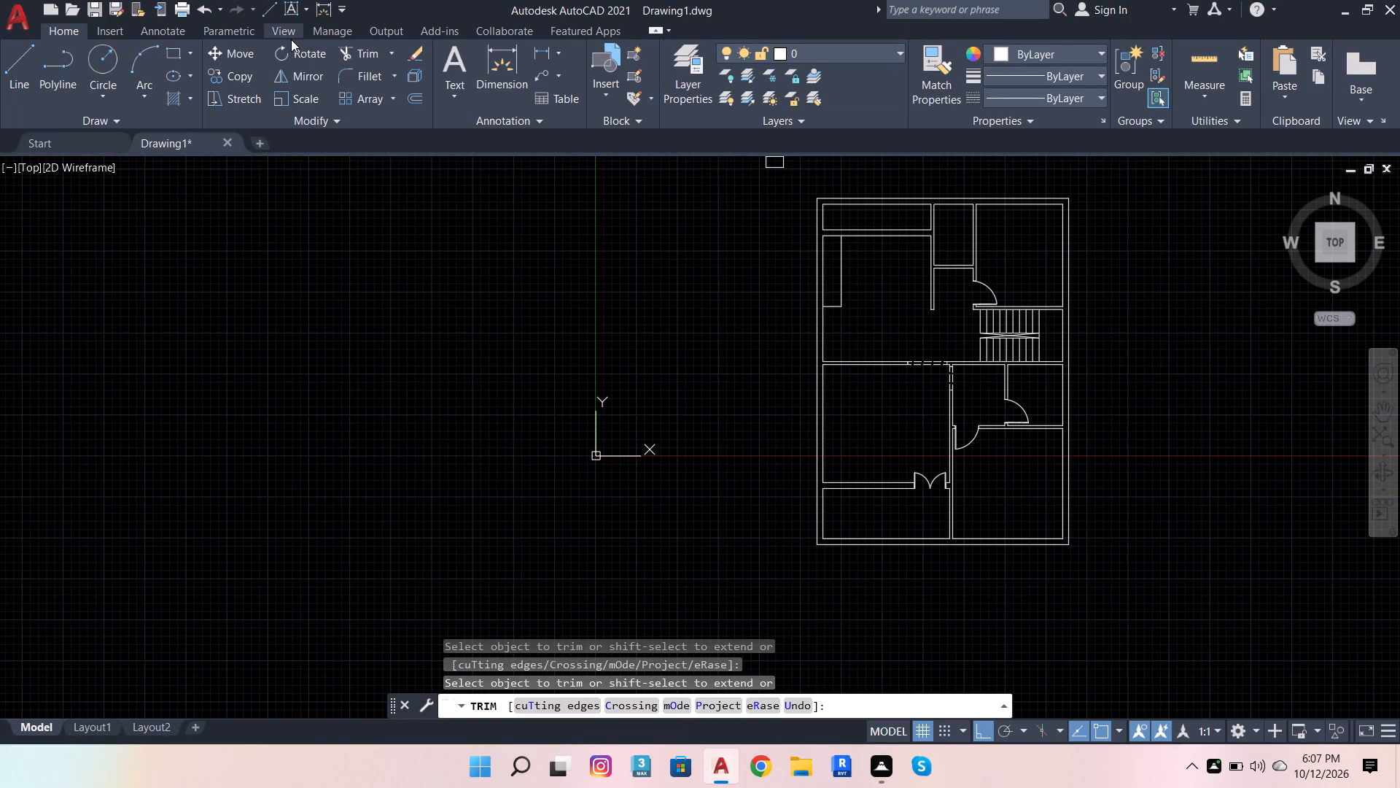
Draw a connected line crossing the west outer wall below the kitchen counter, running 4' south outside, and crossing back over the wall.
{"action": "left_click", "coordinate": [15, 50]}
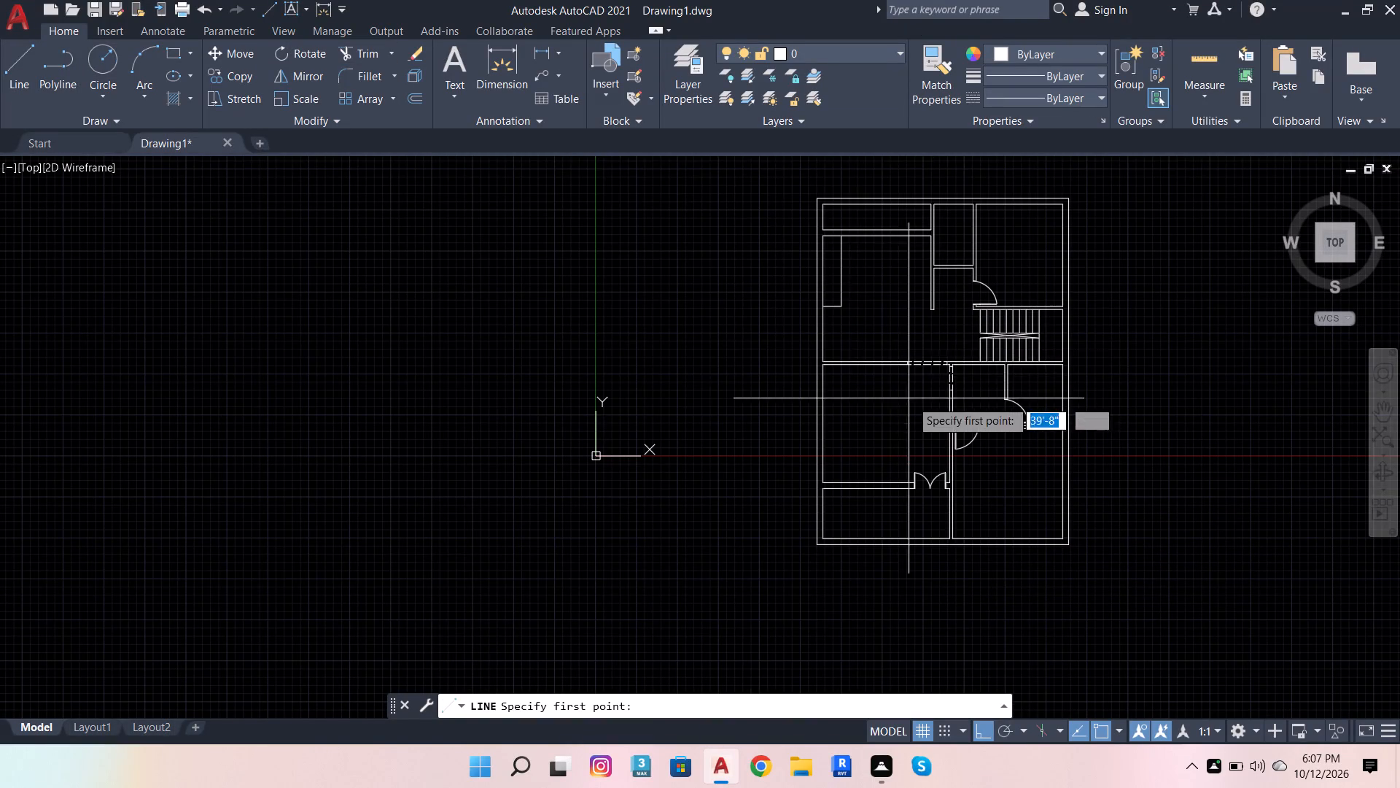
{"action": "scroll", "coordinate": [852, 346], "scroll_direction": "up", "scroll_amount": 2}
{"action": "left_click", "coordinate": [806, 270]}
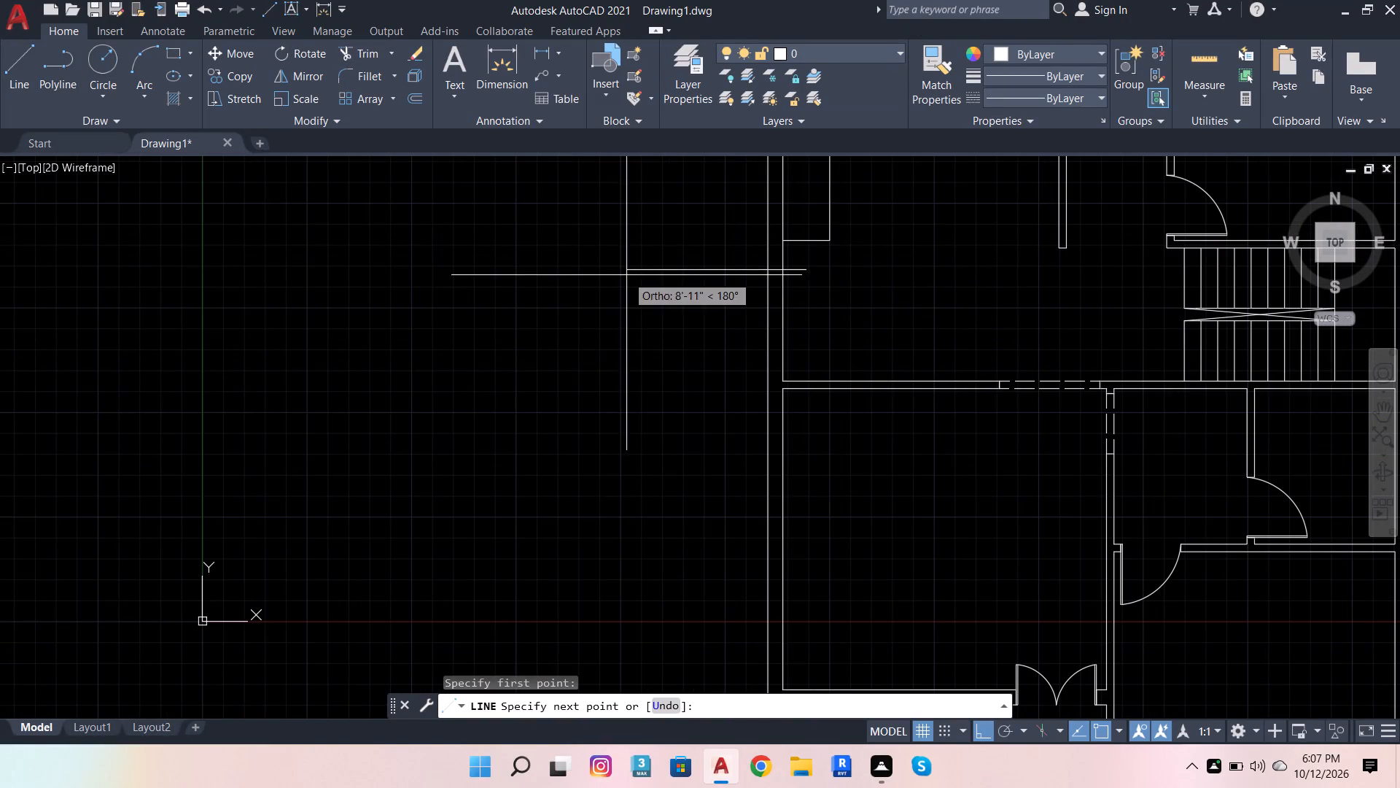
{"action": "left_click", "coordinate": [626, 274]}
{"action": "type", "text": "4'"}
{"action": "key", "text": "Return"}
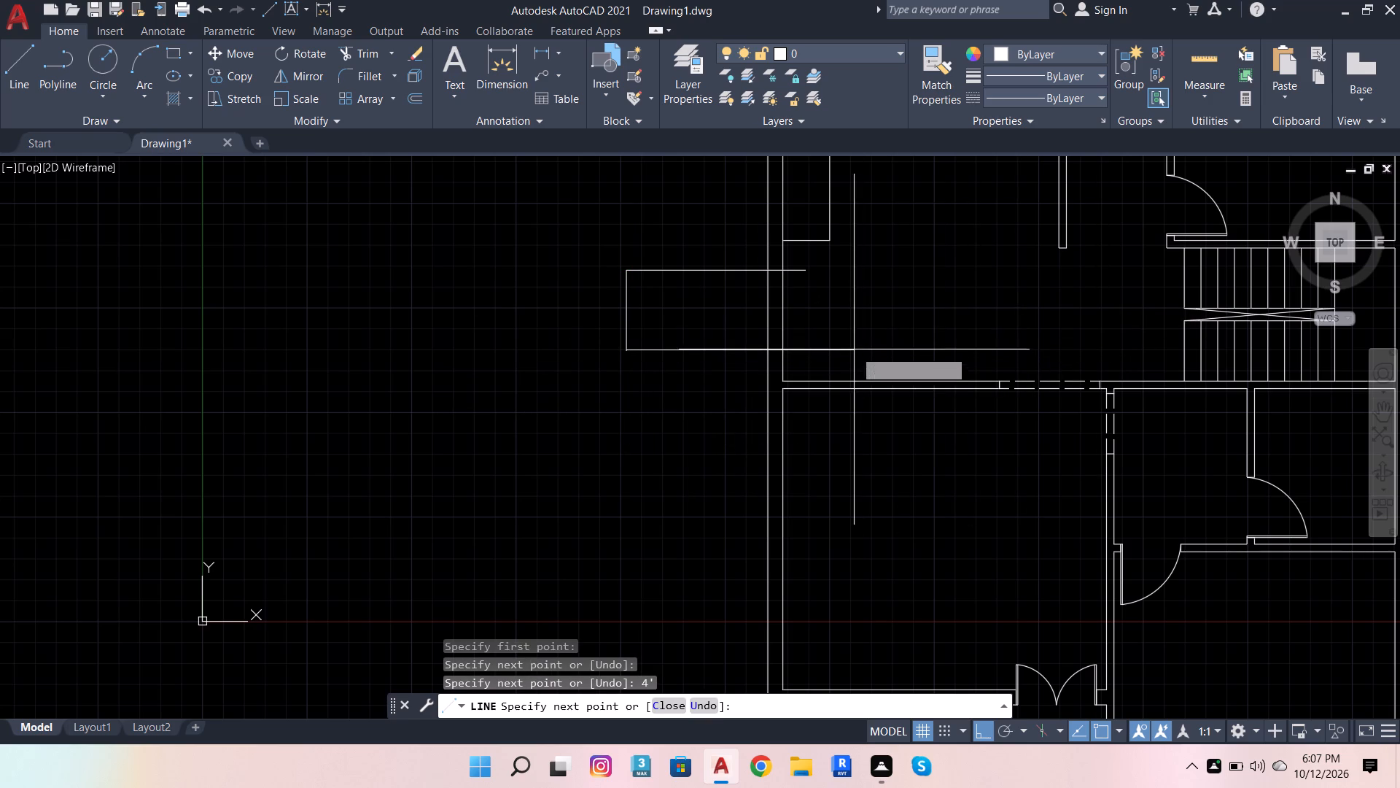
{"action": "left_click", "coordinate": [846, 348]}
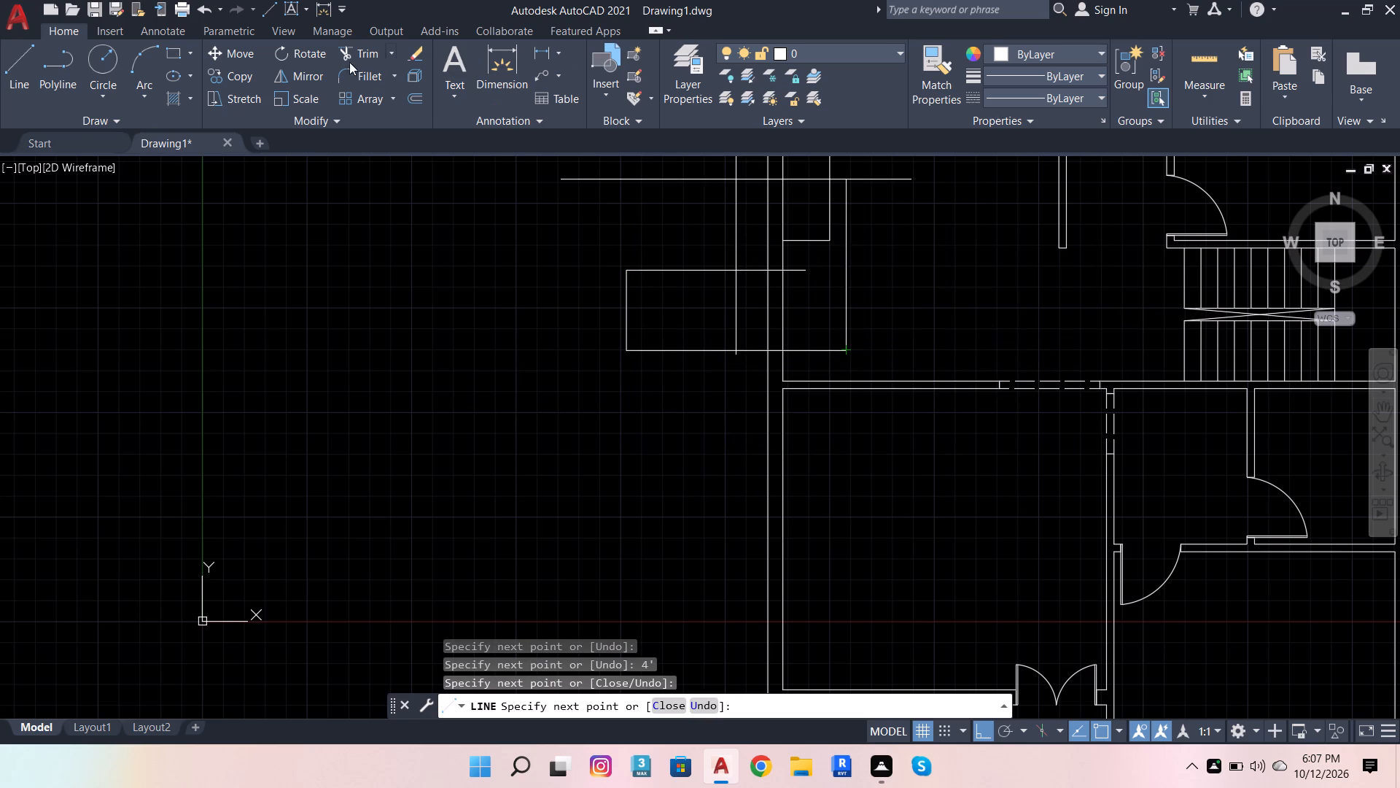
Trim everything outside the wall thickness, leaving two short jamb lines 4' apart across the west wall.
{"action": "left_click", "coordinate": [343, 53]}
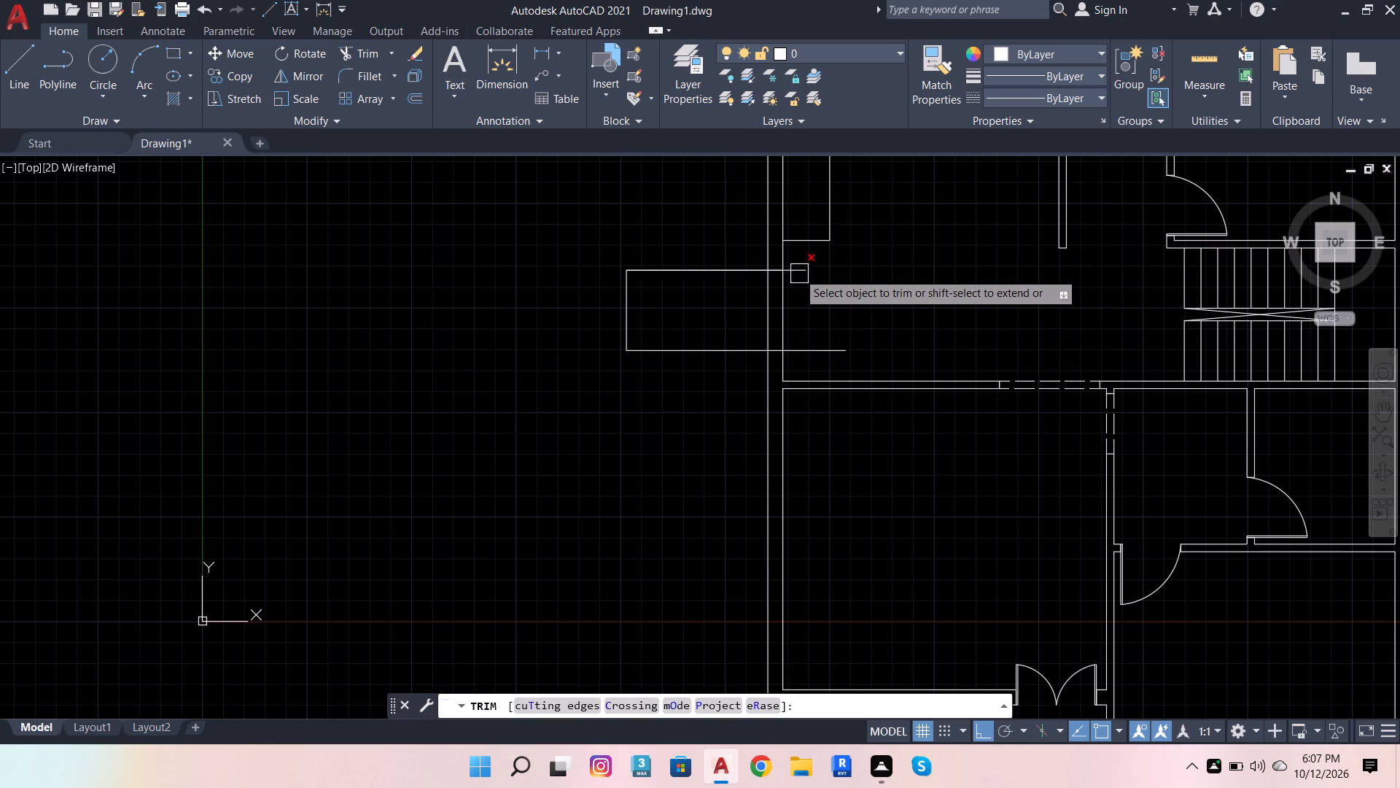
{"action": "left_click", "coordinate": [797, 271]}
{"action": "left_click", "coordinate": [801, 352]}
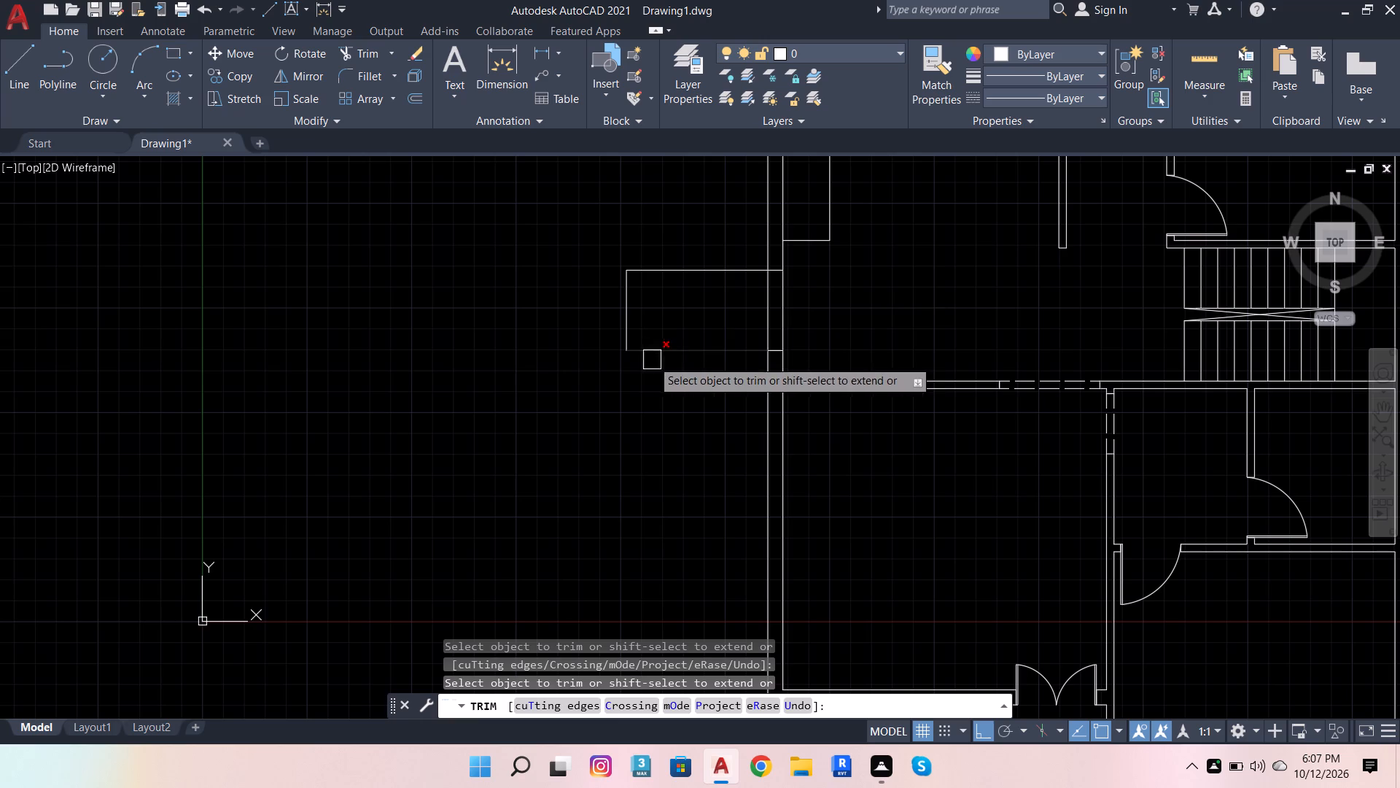
{"action": "left_click_drag", "start_coordinate": [707, 232], "coordinate": [596, 325]}
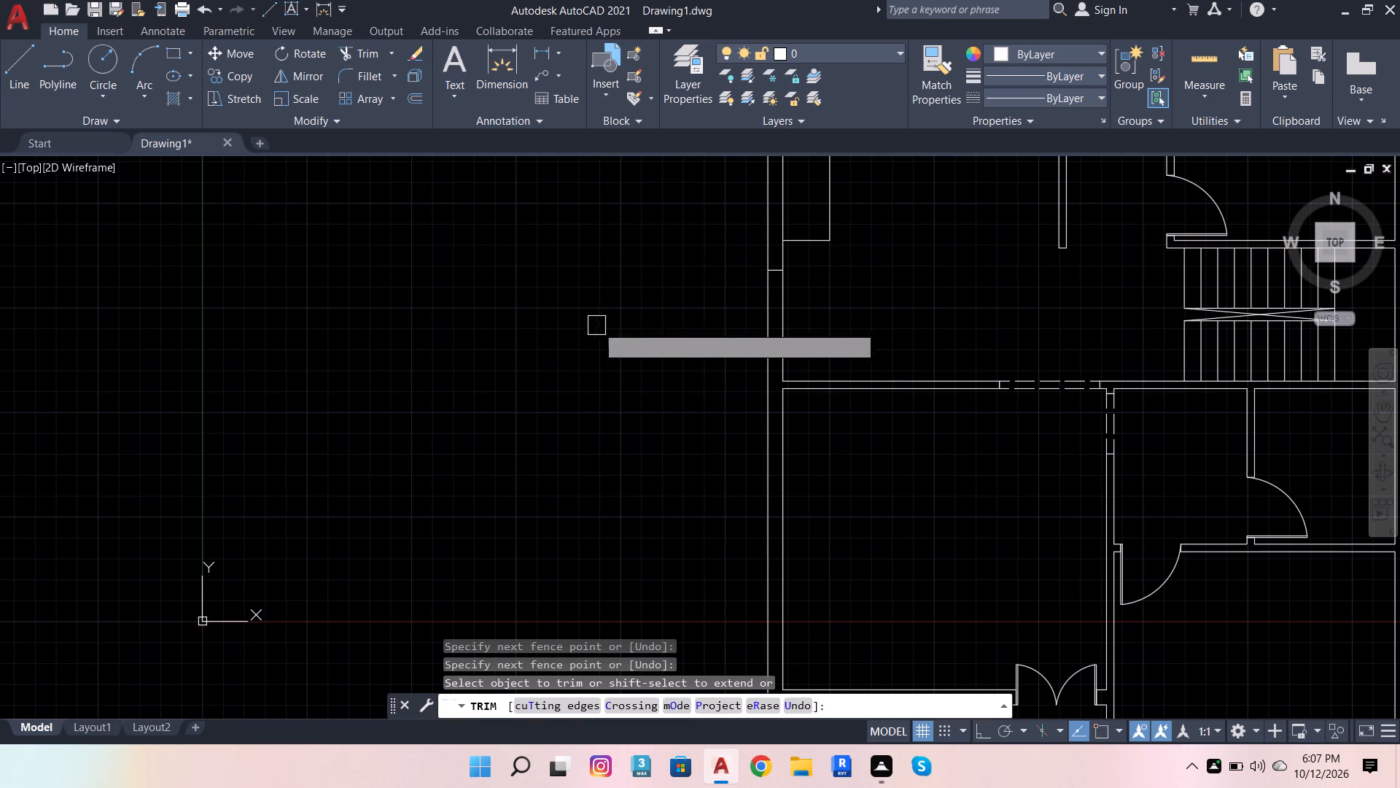
Draw a vertical line from the midpoint of the north jamb line to just south of the south jamb line.
{"action": "left_click", "coordinate": [18, 66]}
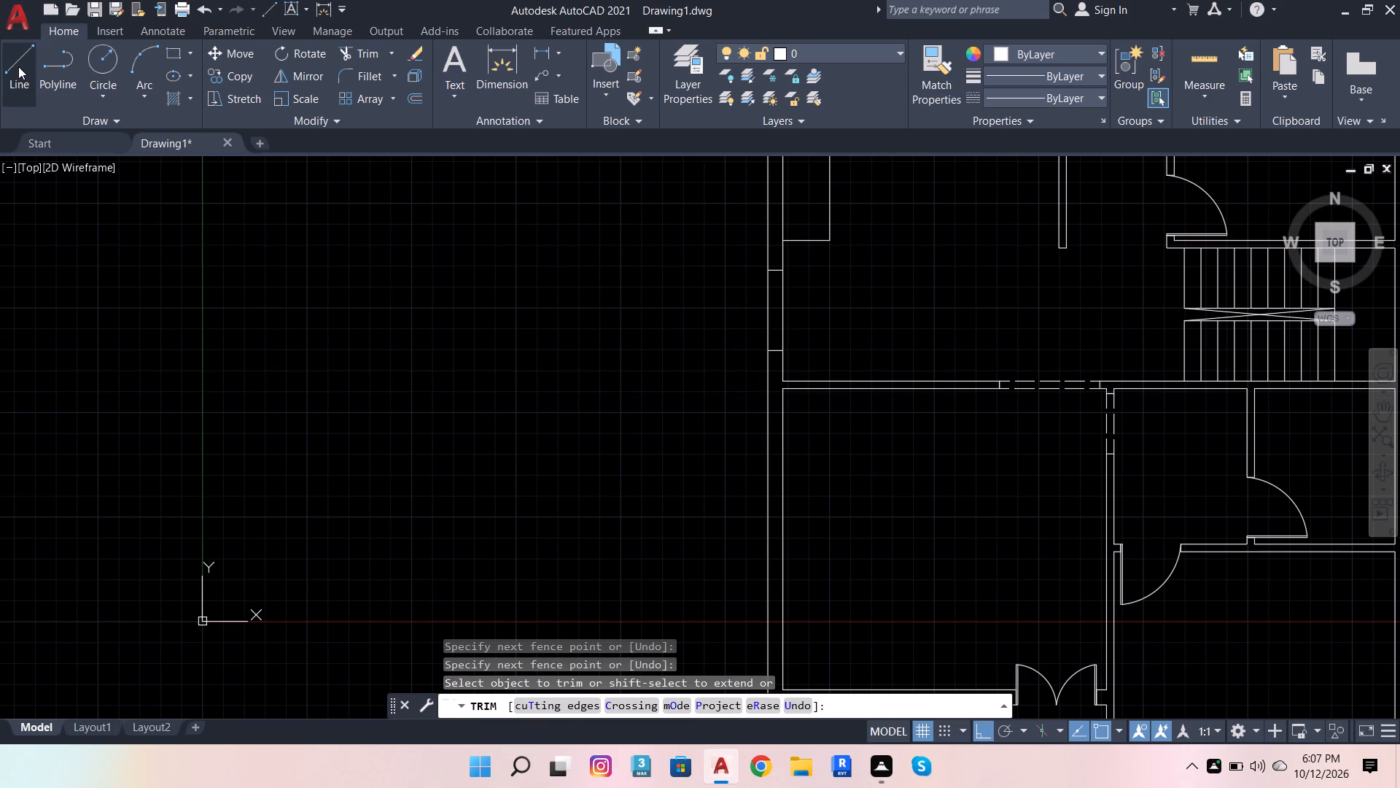
{"action": "scroll", "coordinate": [831, 316], "scroll_direction": "up", "scroll_amount": 1}
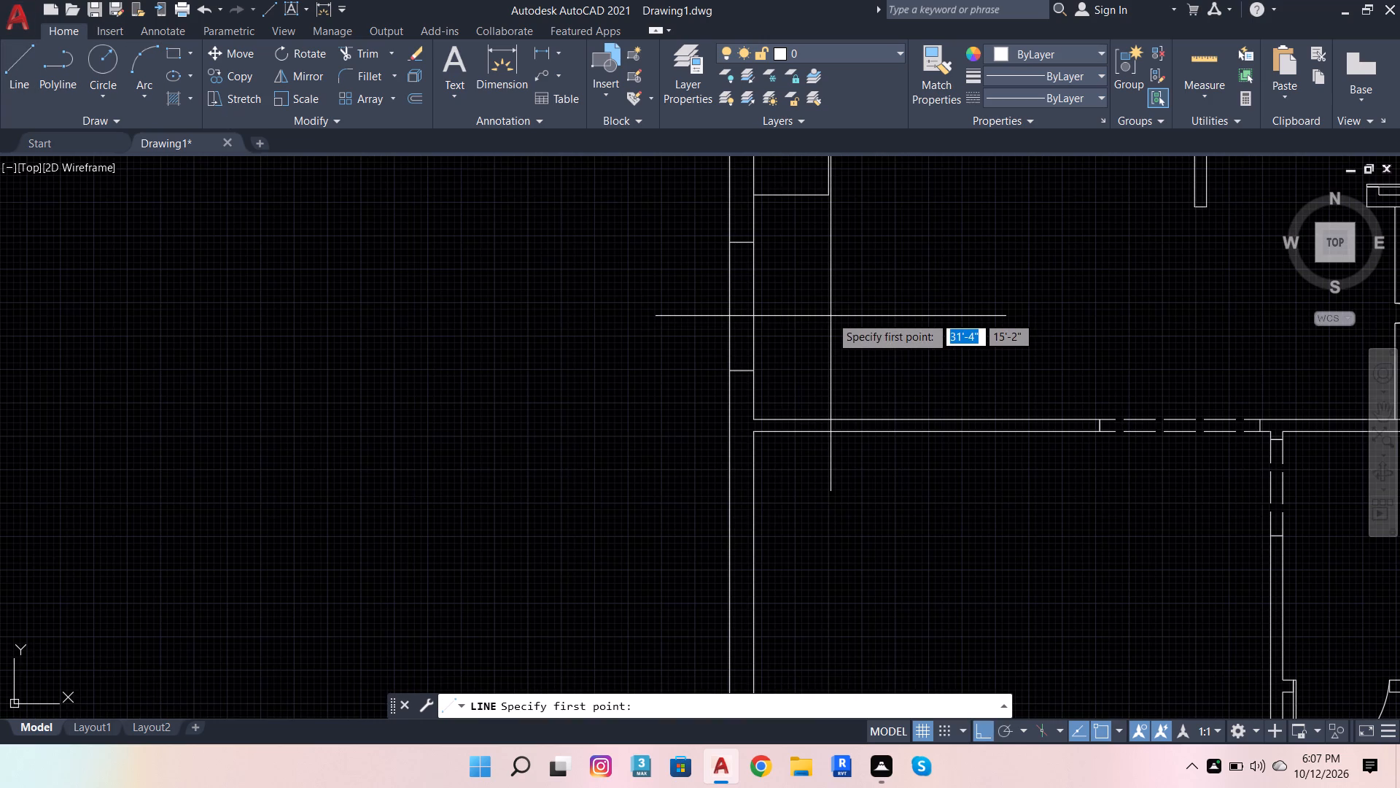
{"action": "right_click", "coordinate": [831, 316], "text": "shift"}
{"action": "left_click", "coordinate": [898, 433]}
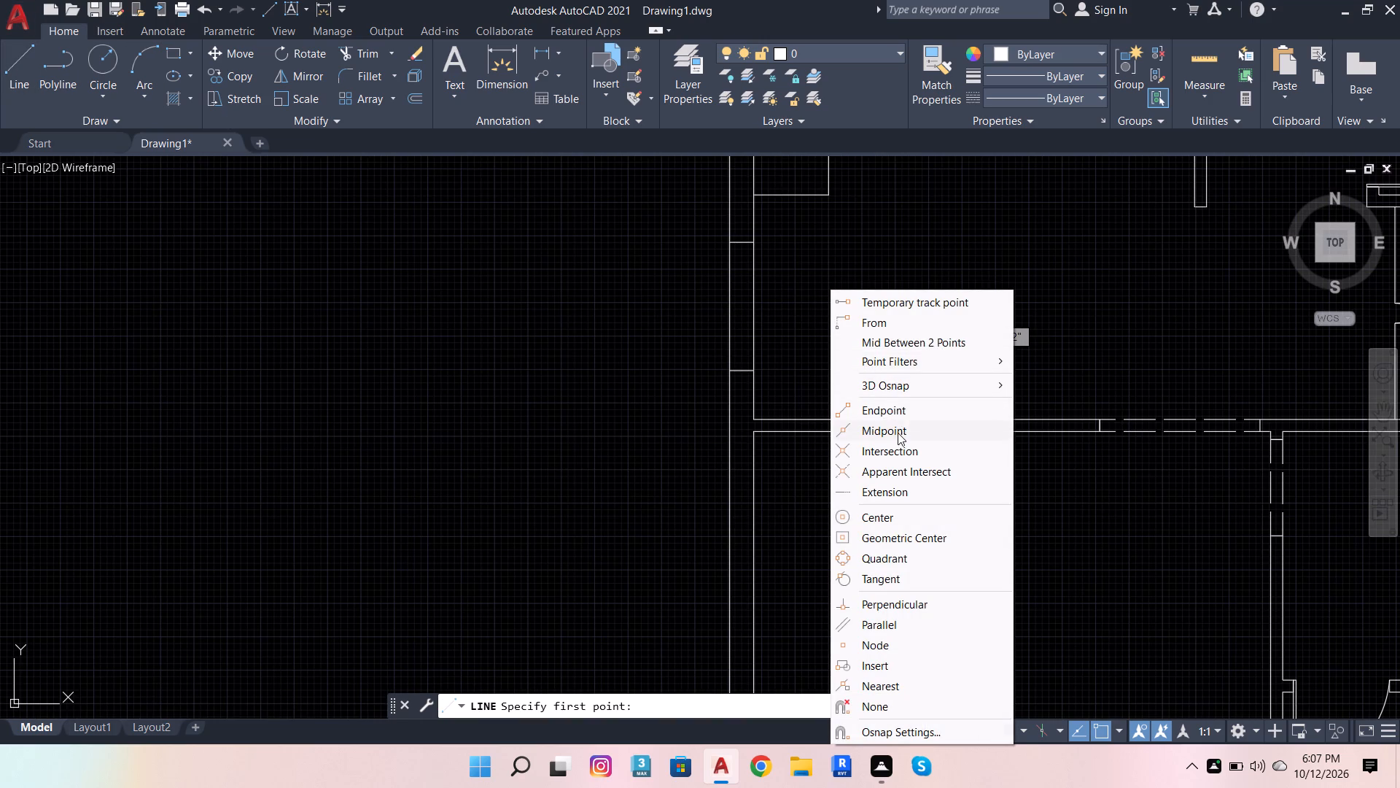
{"action": "left_click", "coordinate": [744, 244]}
{"action": "scroll", "coordinate": [739, 401], "scroll_direction": "up", "scroll_amount": 2}
{"action": "left_click", "coordinate": [740, 406]}
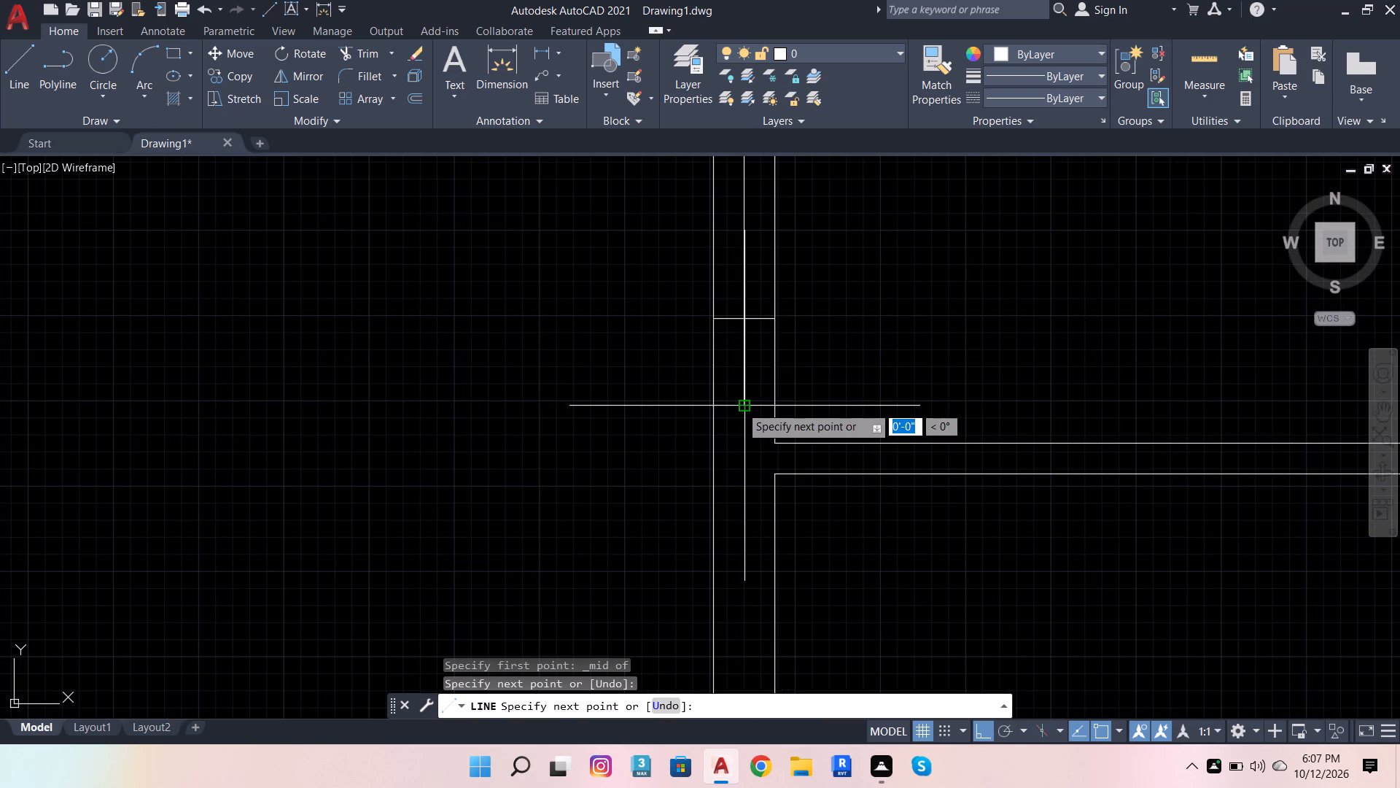
{"action": "key", "text": "space"}
Offset the window's vertical centre line 1" to the east and 1" to the west.
{"action": "left_click", "coordinate": [753, 383]}
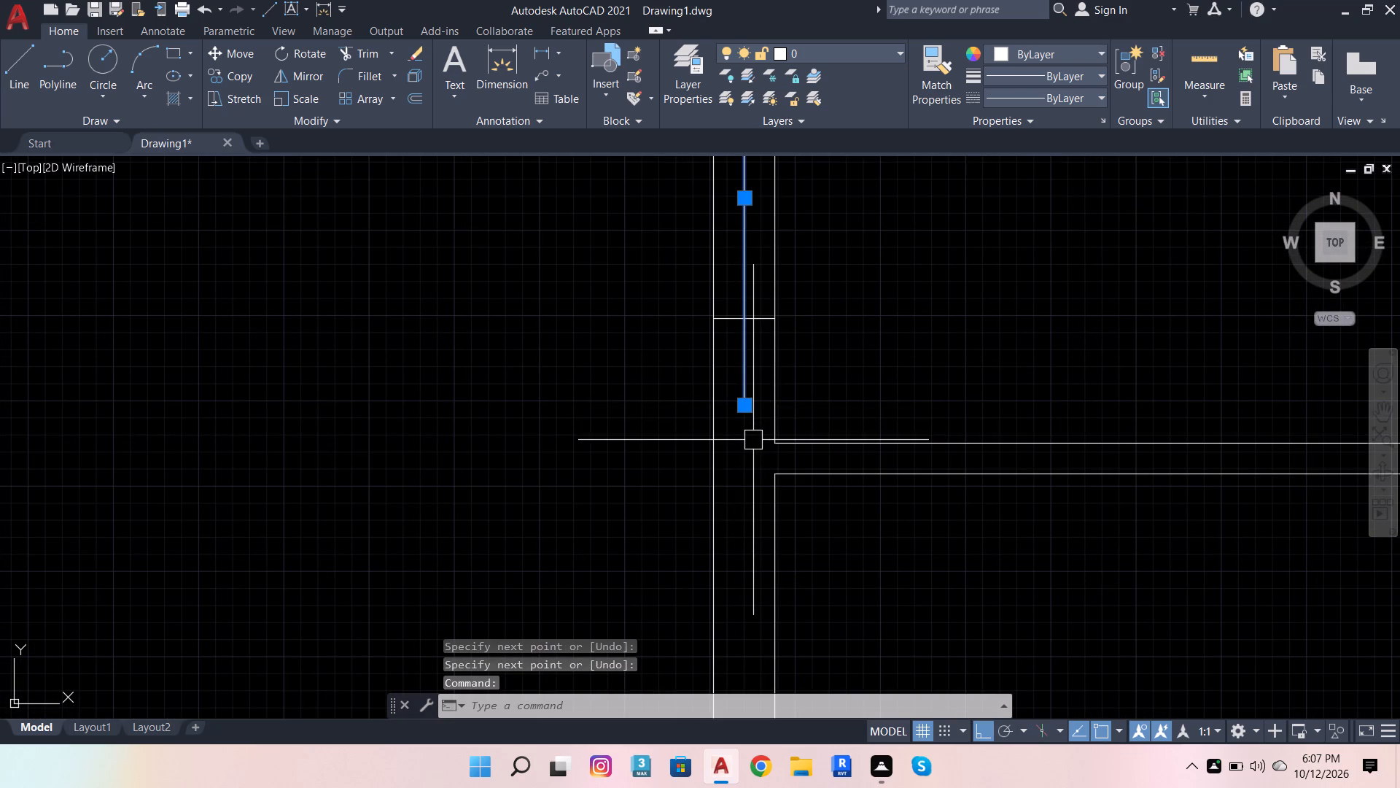
{"action": "key", "text": "o"}
{"action": "key", "text": "Return"}
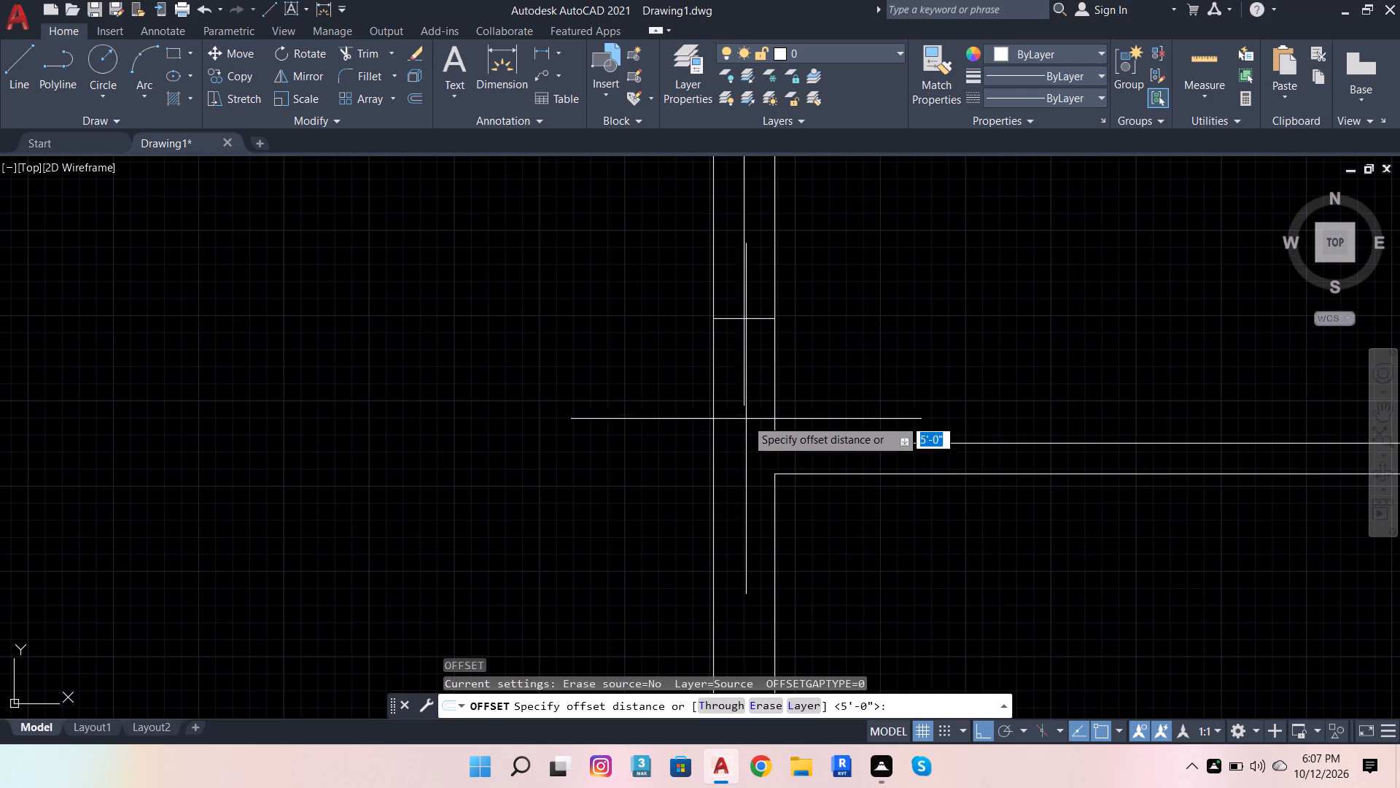
{"action": "left_click", "coordinate": [746, 403]}
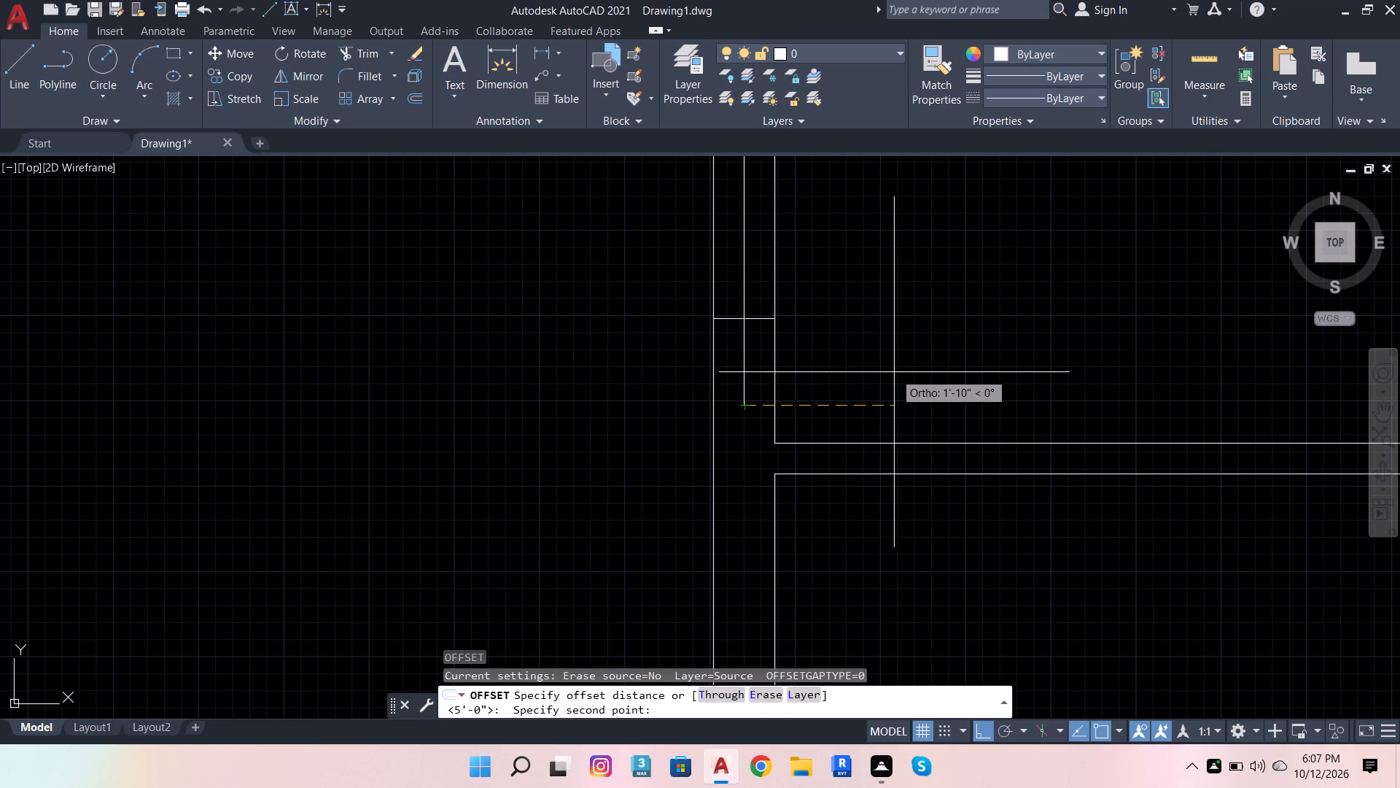
{"action": "key", "text": "1"}
{"action": "key", "text": "Return"}
{"action": "left_click", "coordinate": [894, 372]}
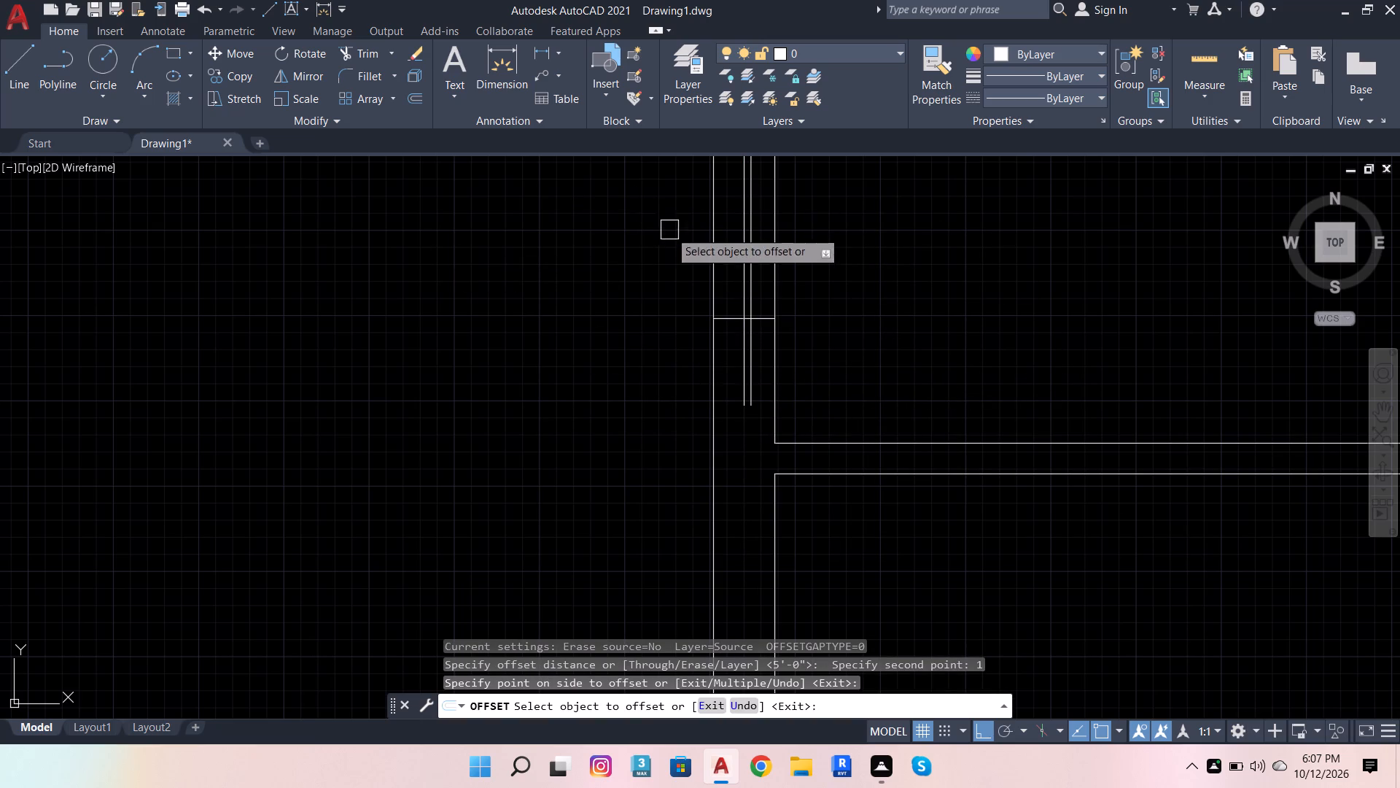
{"action": "scroll", "coordinate": [730, 273], "scroll_direction": "up", "scroll_amount": 3}
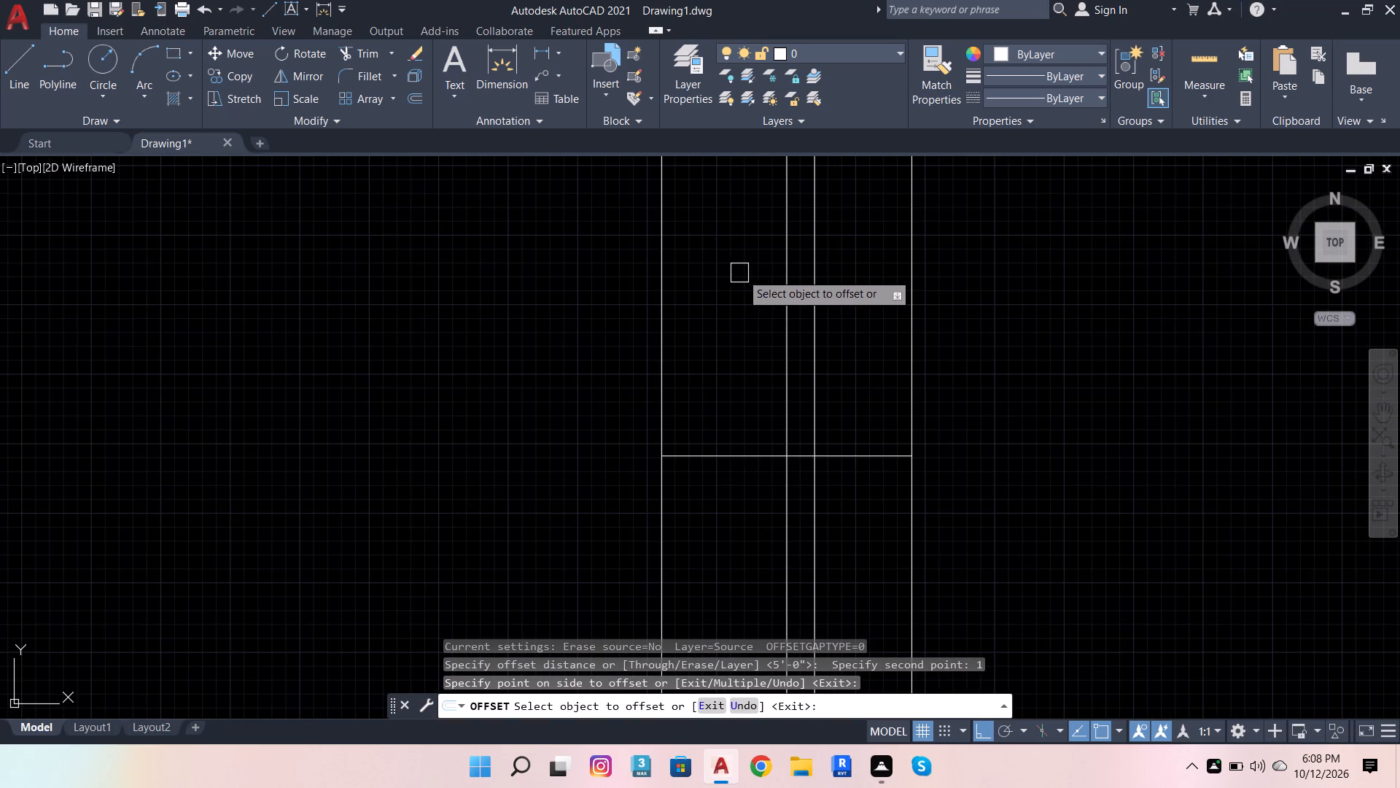
{"action": "left_click", "coordinate": [785, 309]}
{"action": "left_click", "coordinate": [720, 325]}
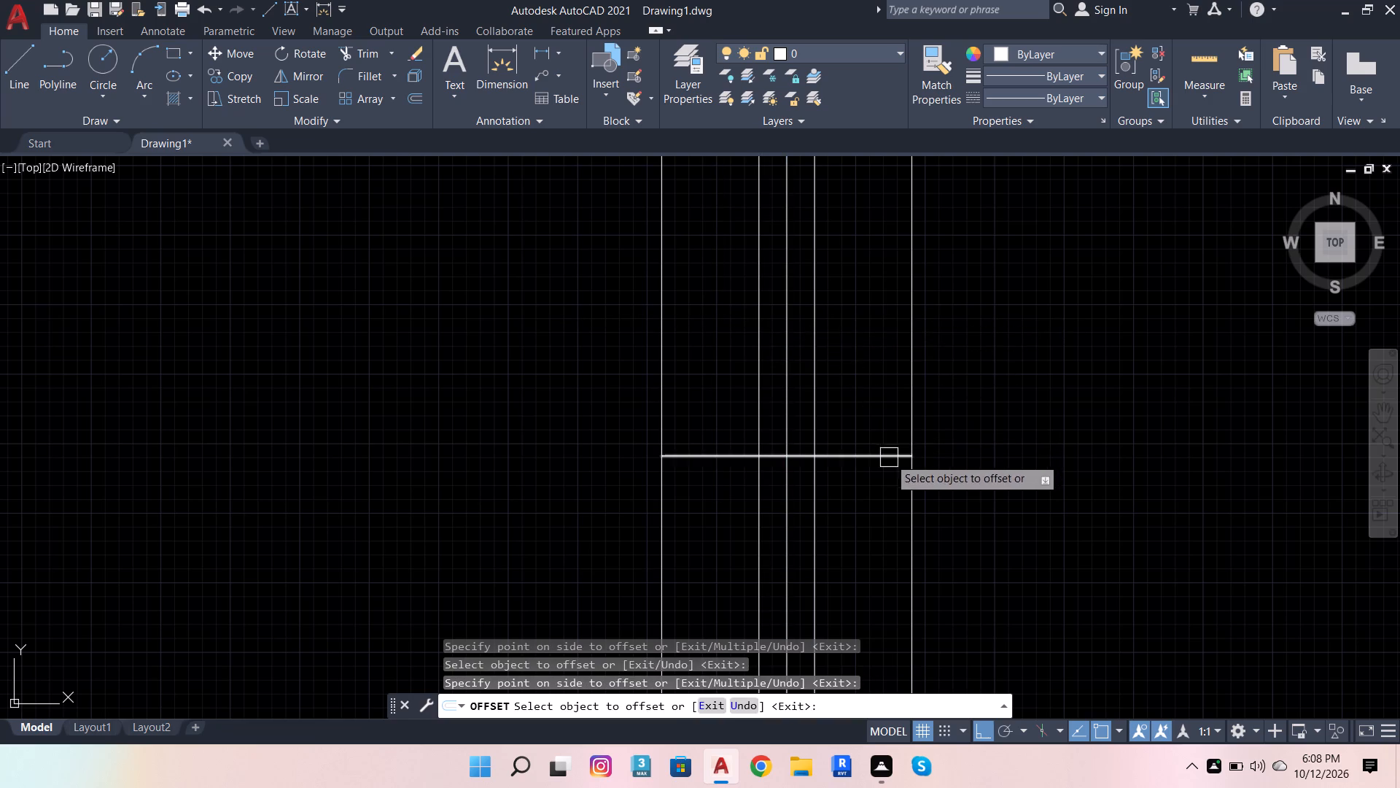
Offset each jamb line toward the middle of the window twice, at 1" spacing.
{"action": "left_click", "coordinate": [887, 457]}
{"action": "left_click", "coordinate": [863, 347]}
{"action": "left_click", "coordinate": [887, 426]}
{"action": "left_click", "coordinate": [858, 323]}
{"action": "scroll", "coordinate": [897, 627], "scroll_direction": "down", "scroll_amount": 4}
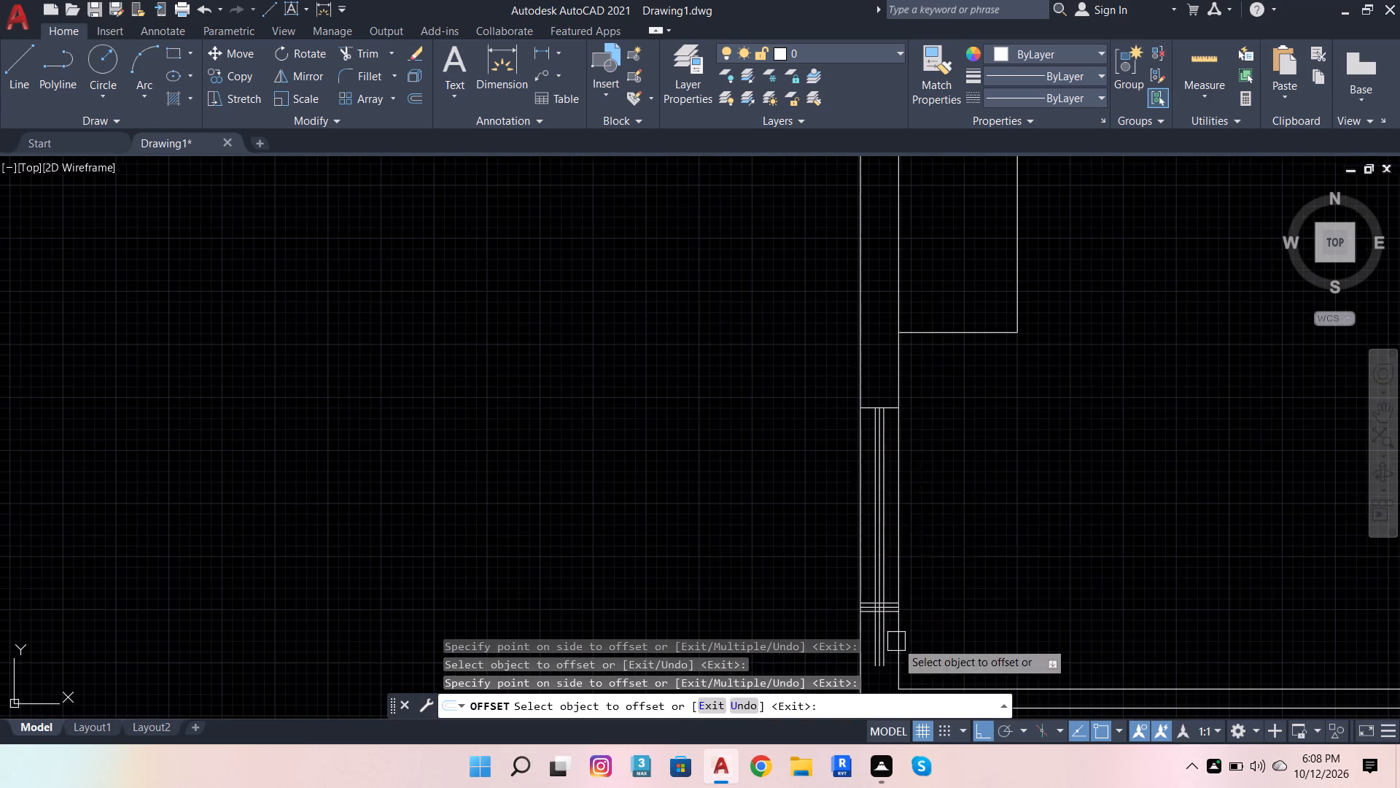
{"action": "scroll", "coordinate": [898, 401], "scroll_direction": "up", "scroll_amount": 4}
{"action": "left_click", "coordinate": [860, 447]}
{"action": "left_click", "coordinate": [849, 519]}
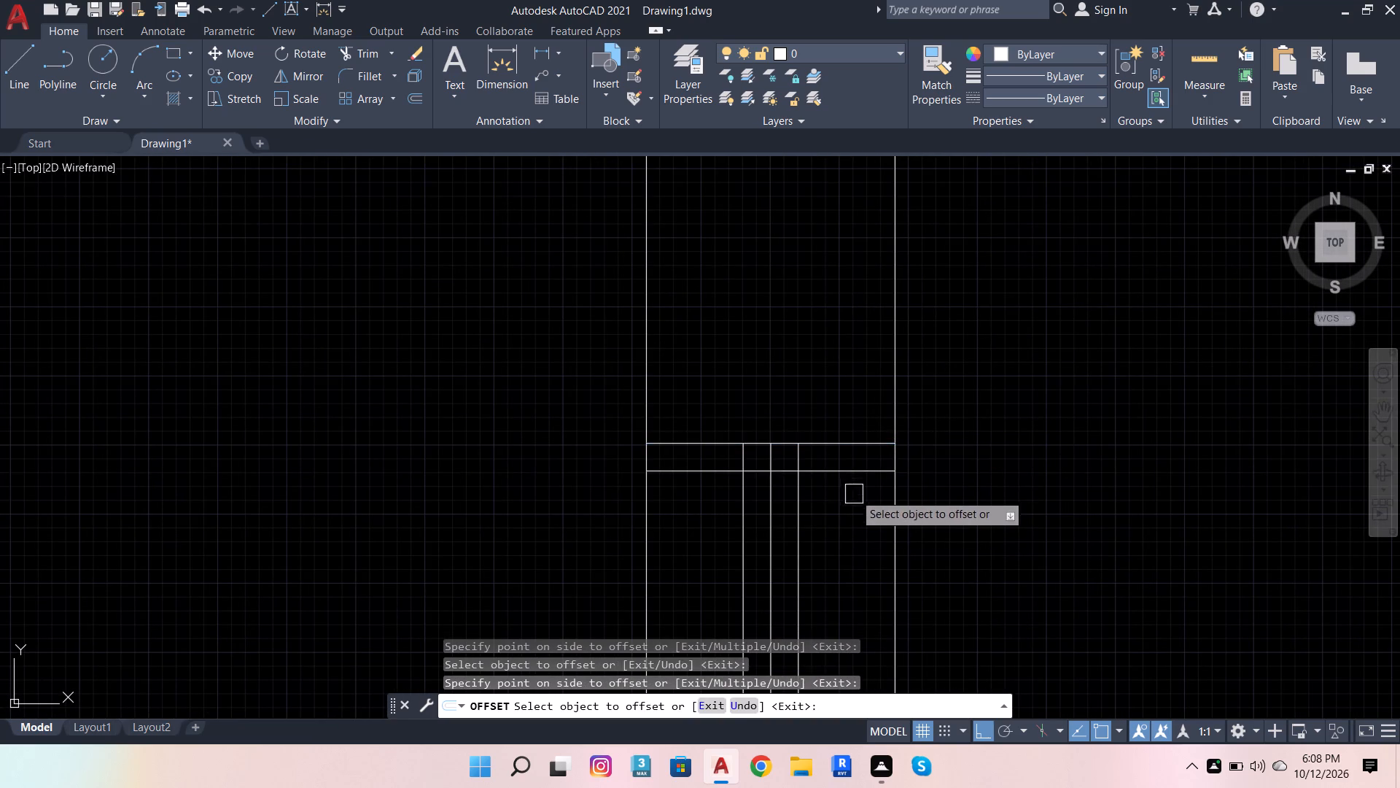
{"action": "left_click", "coordinate": [851, 472]}
{"action": "left_click", "coordinate": [828, 563]}
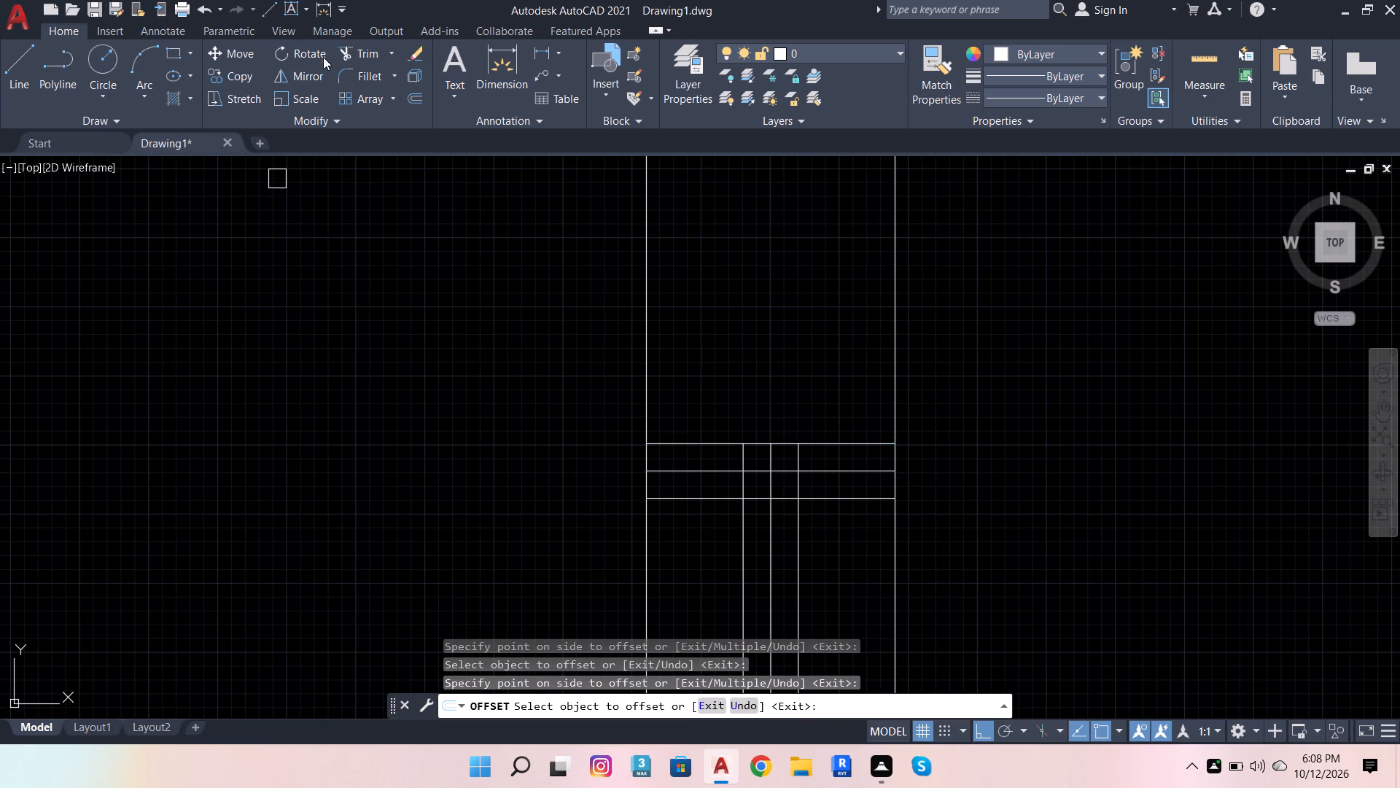
Trim the window's north end into a frame, clearing the pane lines inside the jamb and the innermost cross line outside them.
{"action": "left_click", "coordinate": [362, 52]}
{"action": "scroll", "coordinate": [711, 451], "scroll_direction": "up", "scroll_amount": 3}
{"action": "left_click", "coordinate": [728, 474]}
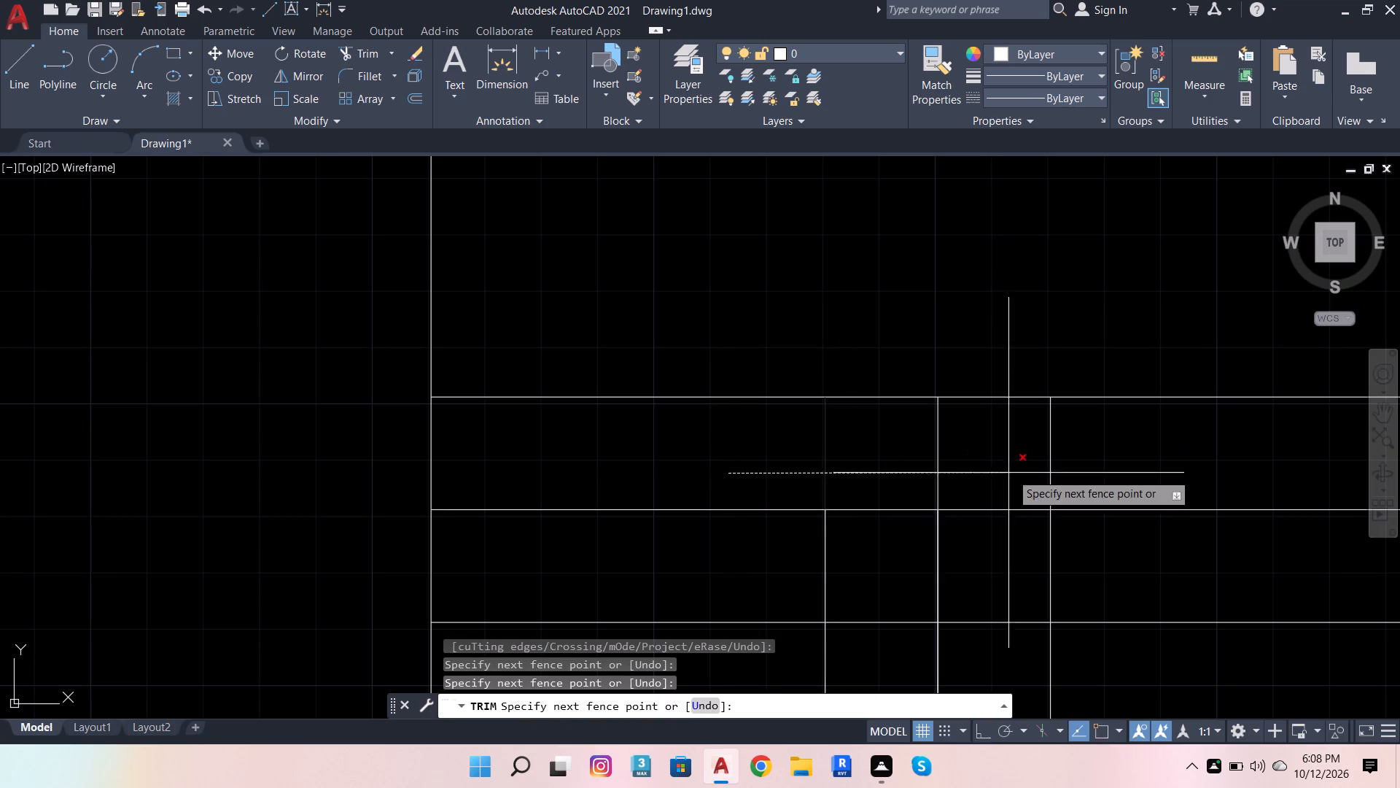
{"action": "left_click", "coordinate": [1203, 473]}
{"action": "scroll", "coordinate": [986, 484], "scroll_direction": "down", "scroll_amount": 3}
{"action": "scroll", "coordinate": [988, 506], "scroll_direction": "up", "scroll_amount": 2}
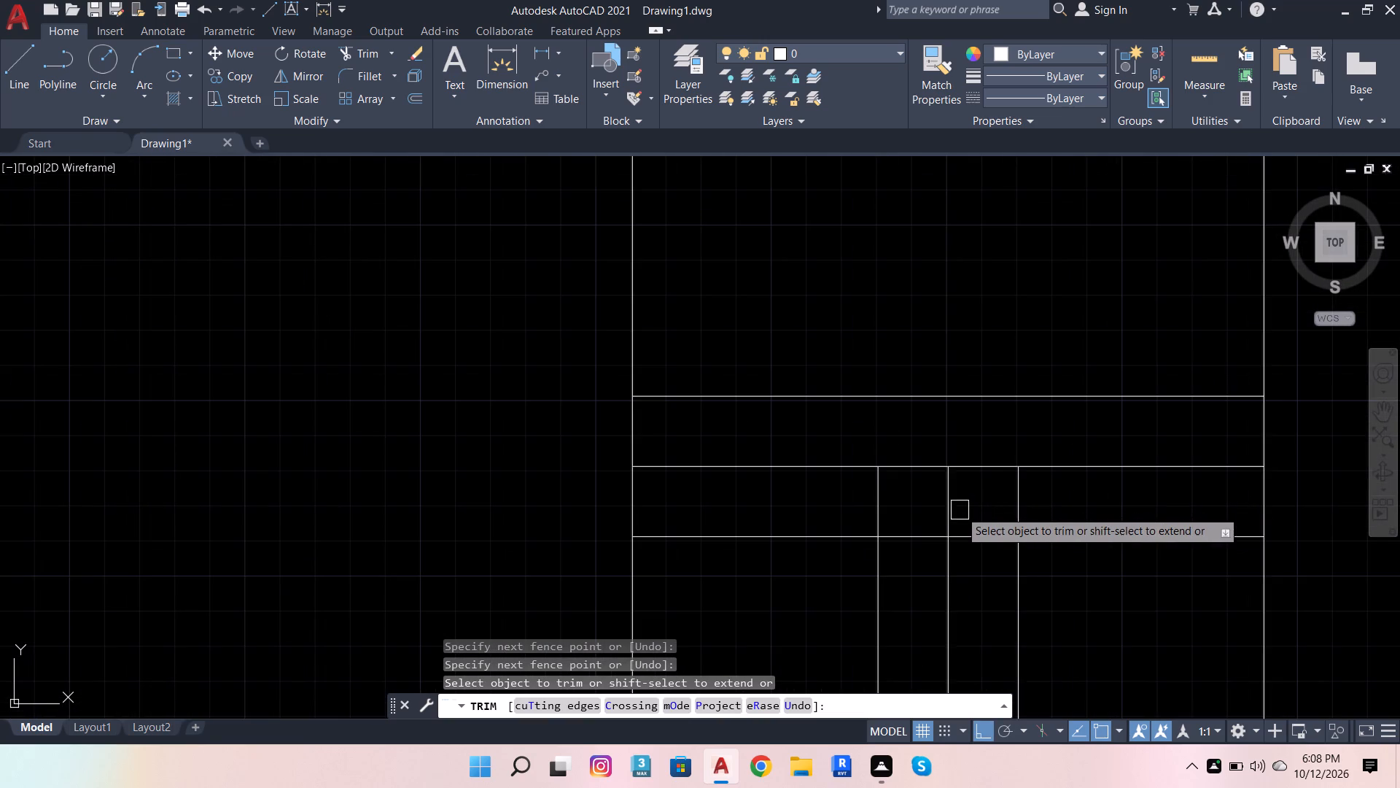
{"action": "left_click", "coordinate": [957, 510]}
{"action": "left_click", "coordinate": [1051, 516]}
{"action": "left_click", "coordinate": [1077, 566]}
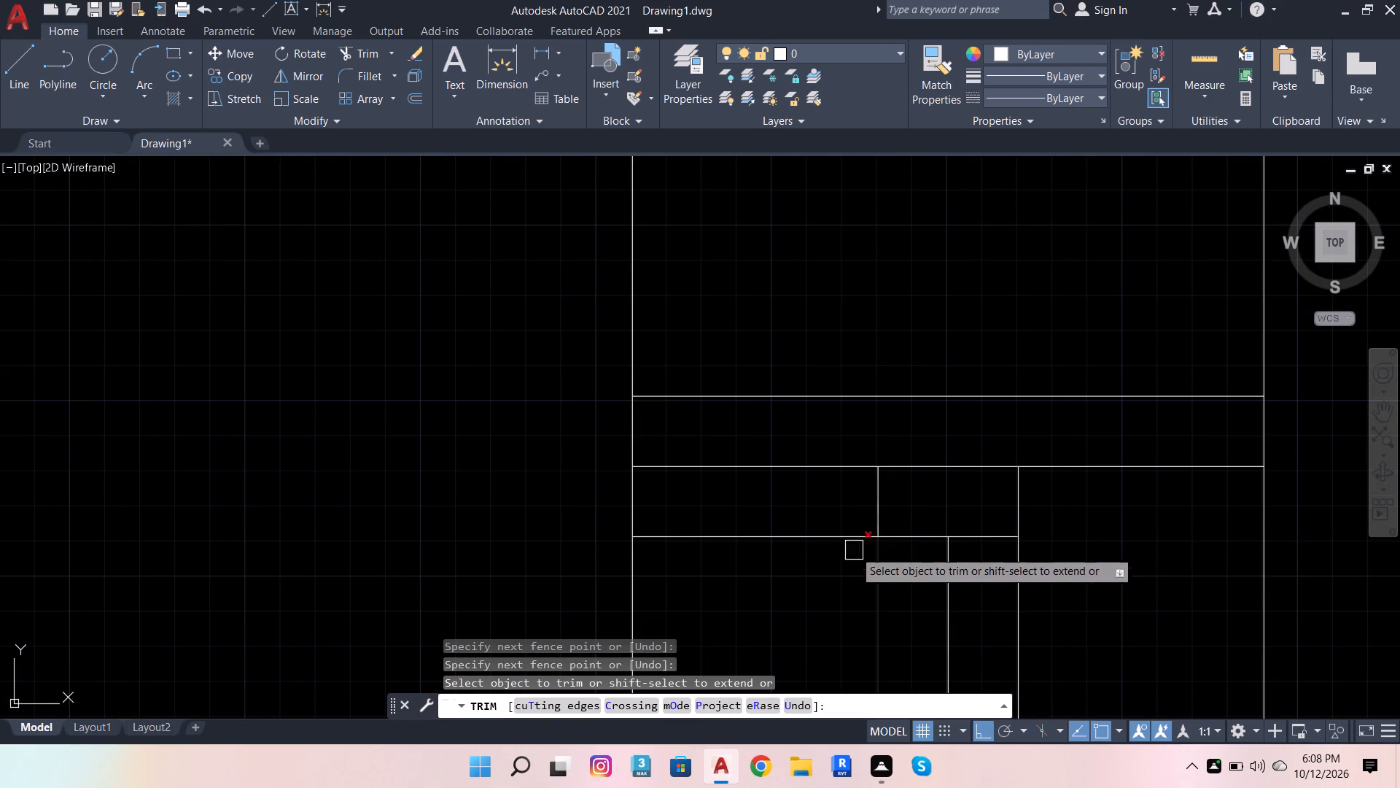
{"action": "left_click", "coordinate": [807, 538]}
Trim the window's south end to match, removing the pane lines' overshoots and the innermost cross line outside the outer pane lines.
{"action": "scroll", "coordinate": [987, 394], "scroll_direction": "down", "scroll_amount": 8}
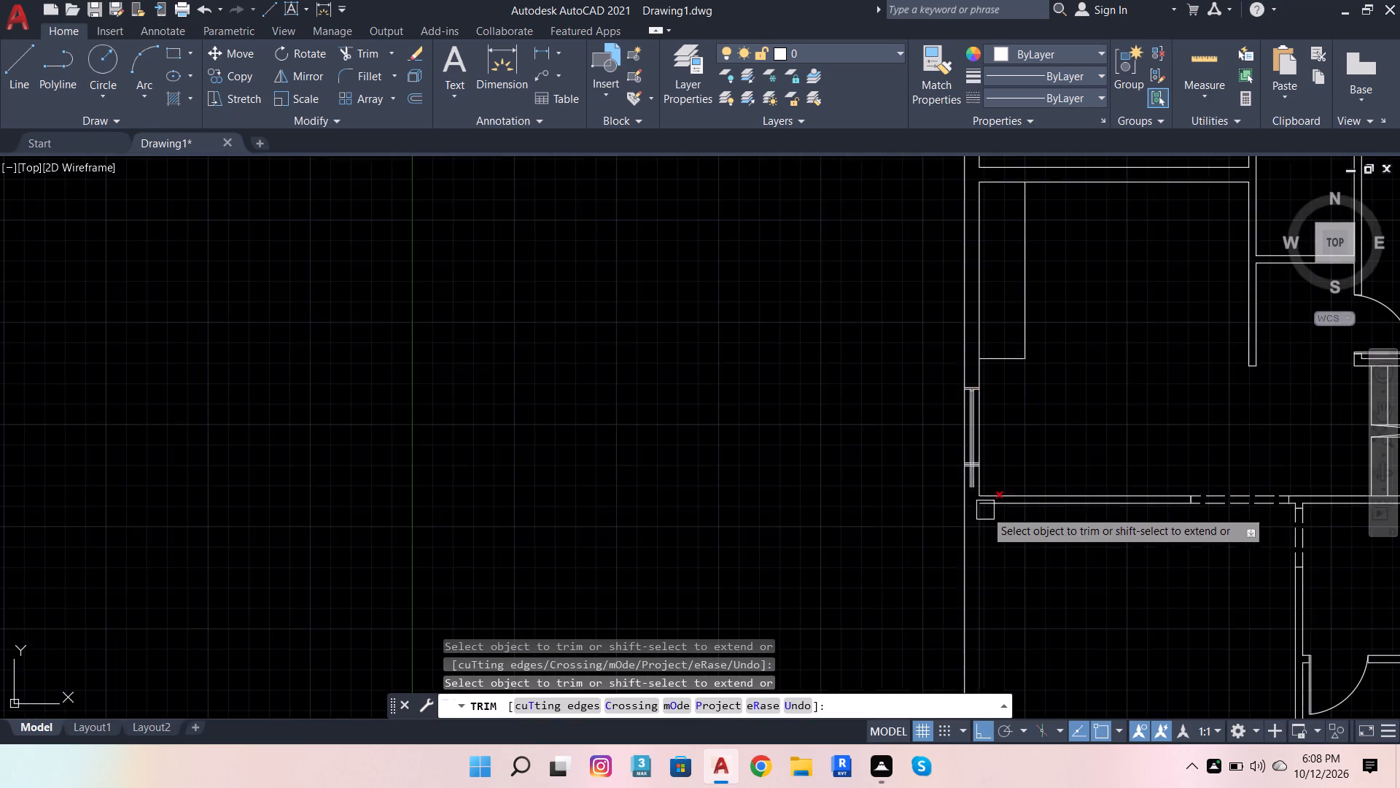
{"action": "scroll", "coordinate": [981, 514], "scroll_direction": "up", "scroll_amount": 3}
{"action": "scroll", "coordinate": [966, 362], "scroll_direction": "up", "scroll_amount": 2}
{"action": "left_click", "coordinate": [969, 354]}
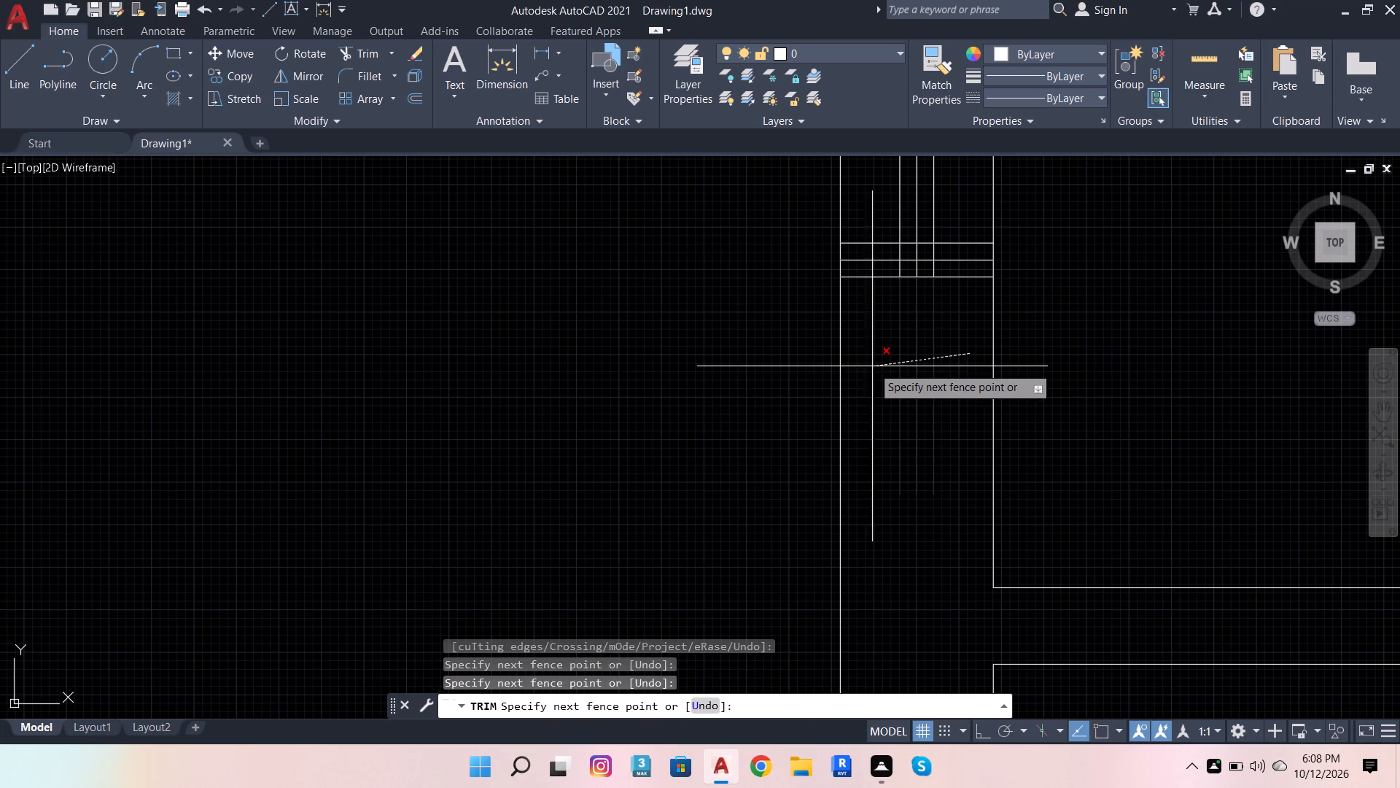
{"action": "left_click", "coordinate": [870, 366]}
{"action": "scroll", "coordinate": [940, 268], "scroll_direction": "up", "scroll_amount": 3}
{"action": "left_click", "coordinate": [948, 263]}
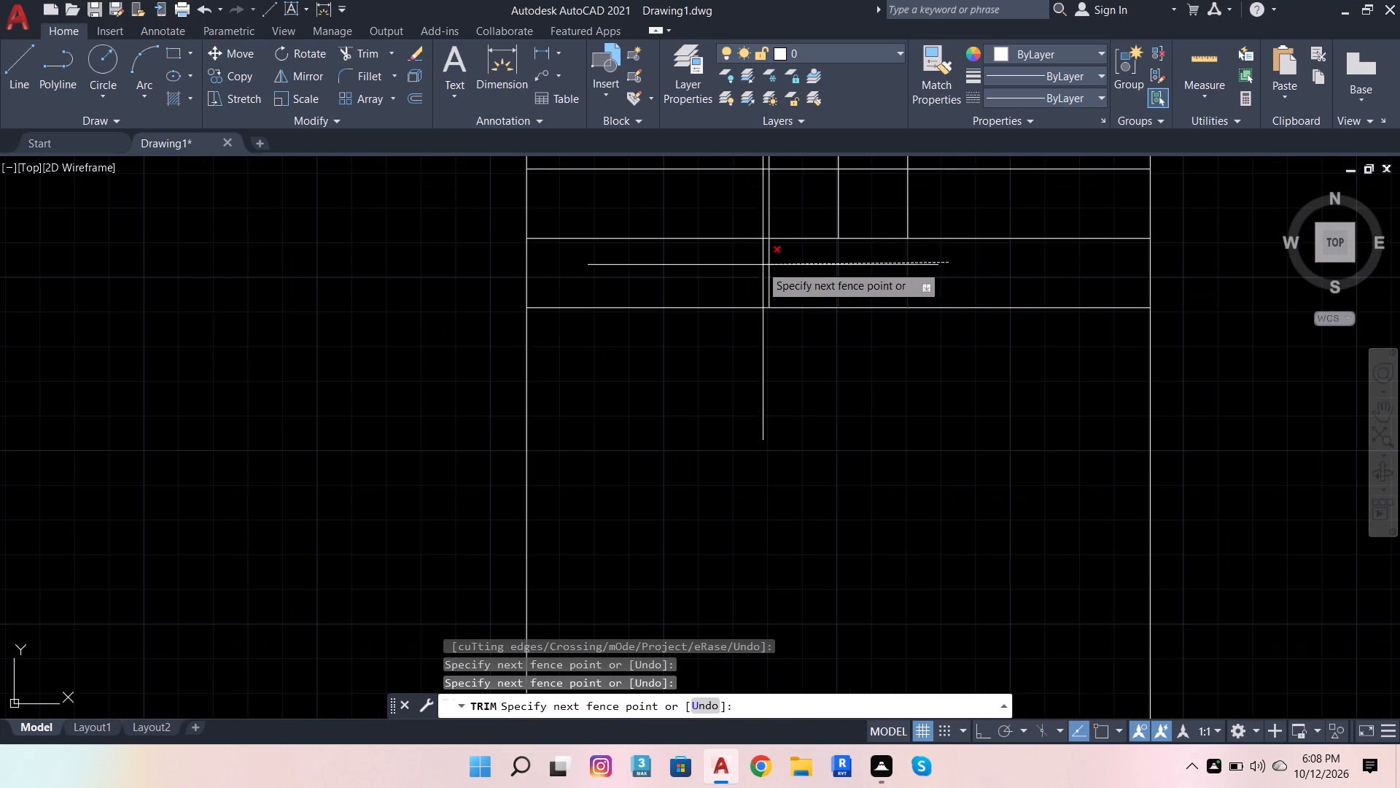
{"action": "left_click", "coordinate": [724, 265]}
{"action": "scroll", "coordinate": [874, 371], "scroll_direction": "down", "scroll_amount": 1}
{"action": "left_click", "coordinate": [854, 271]}
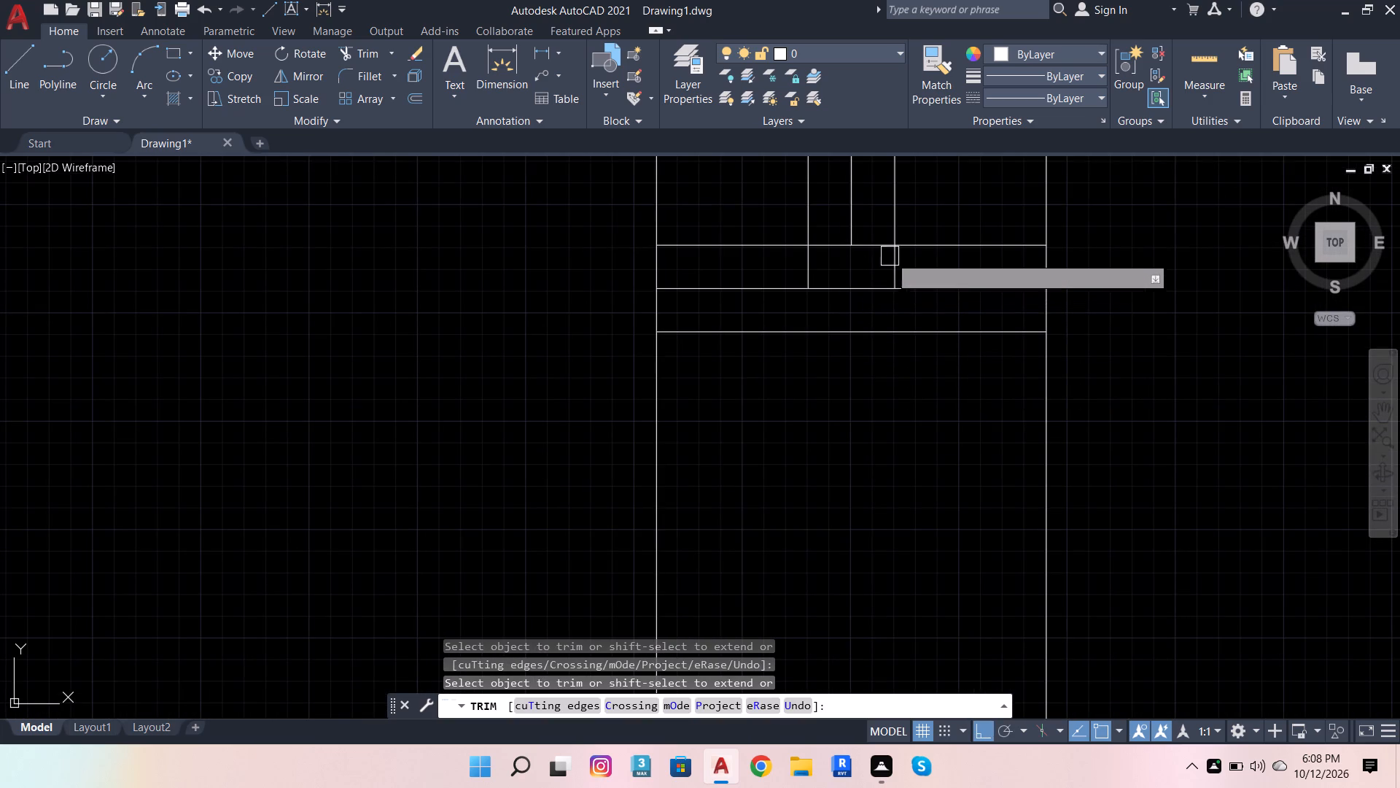
{"action": "left_click", "coordinate": [957, 242]}
{"action": "left_click", "coordinate": [744, 246]}
{"action": "scroll", "coordinate": [949, 385], "scroll_direction": "down", "scroll_amount": 4}
{"action": "scroll", "coordinate": [1043, 407], "scroll_direction": "down", "scroll_amount": 3}
{"action": "key", "text": "Escape"}
{"action": "key", "text": "Escape"}
{"action": "key", "text": "Escape"}
{"action": "key", "text": "Escape"}
{"action": "key", "text": "Escape"}
Convert all the window lines in the west wall into a block named TFHJBHN.
{"action": "left_click", "coordinate": [946, 307]}
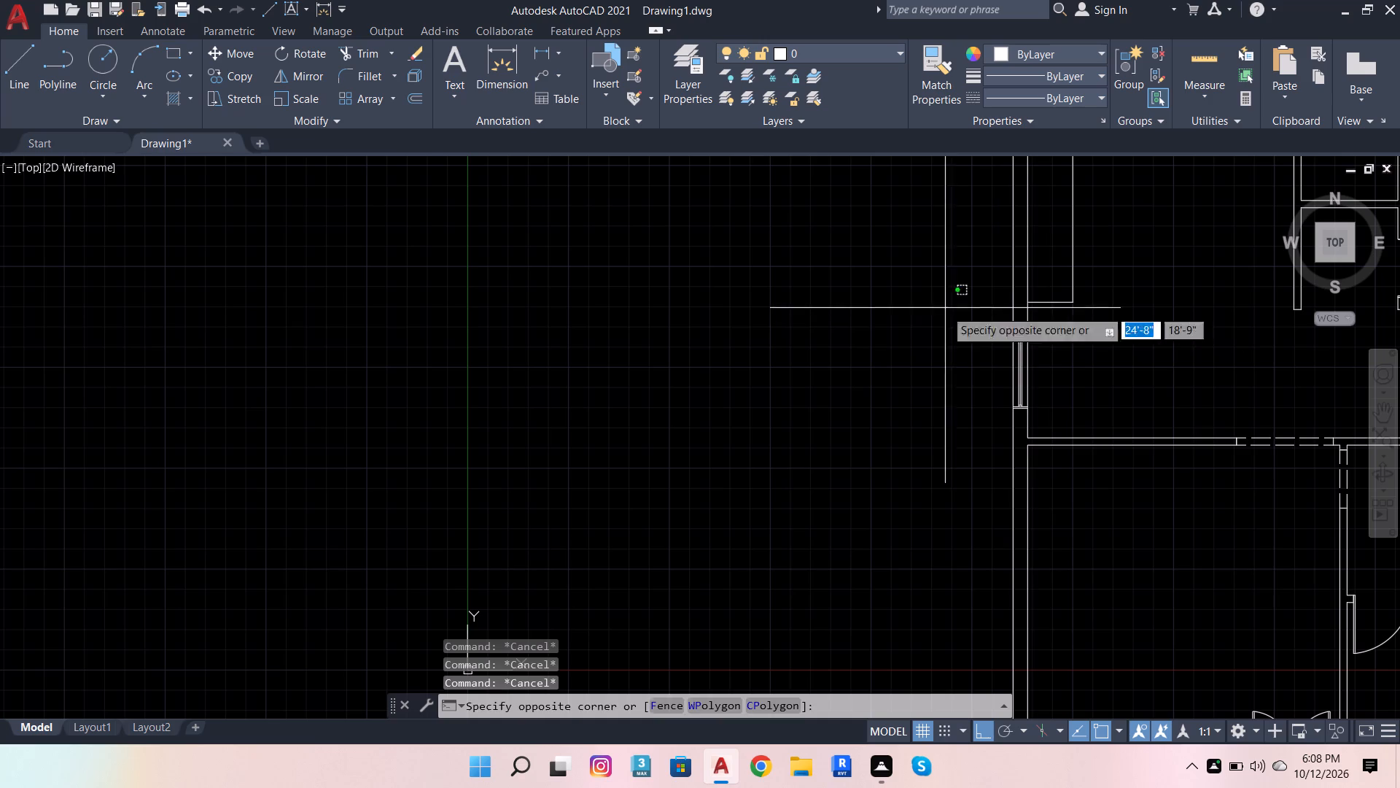
{"action": "left_click", "coordinate": [1057, 410]}
{"action": "scroll", "coordinate": [1035, 418], "scroll_direction": "up", "scroll_amount": 4}
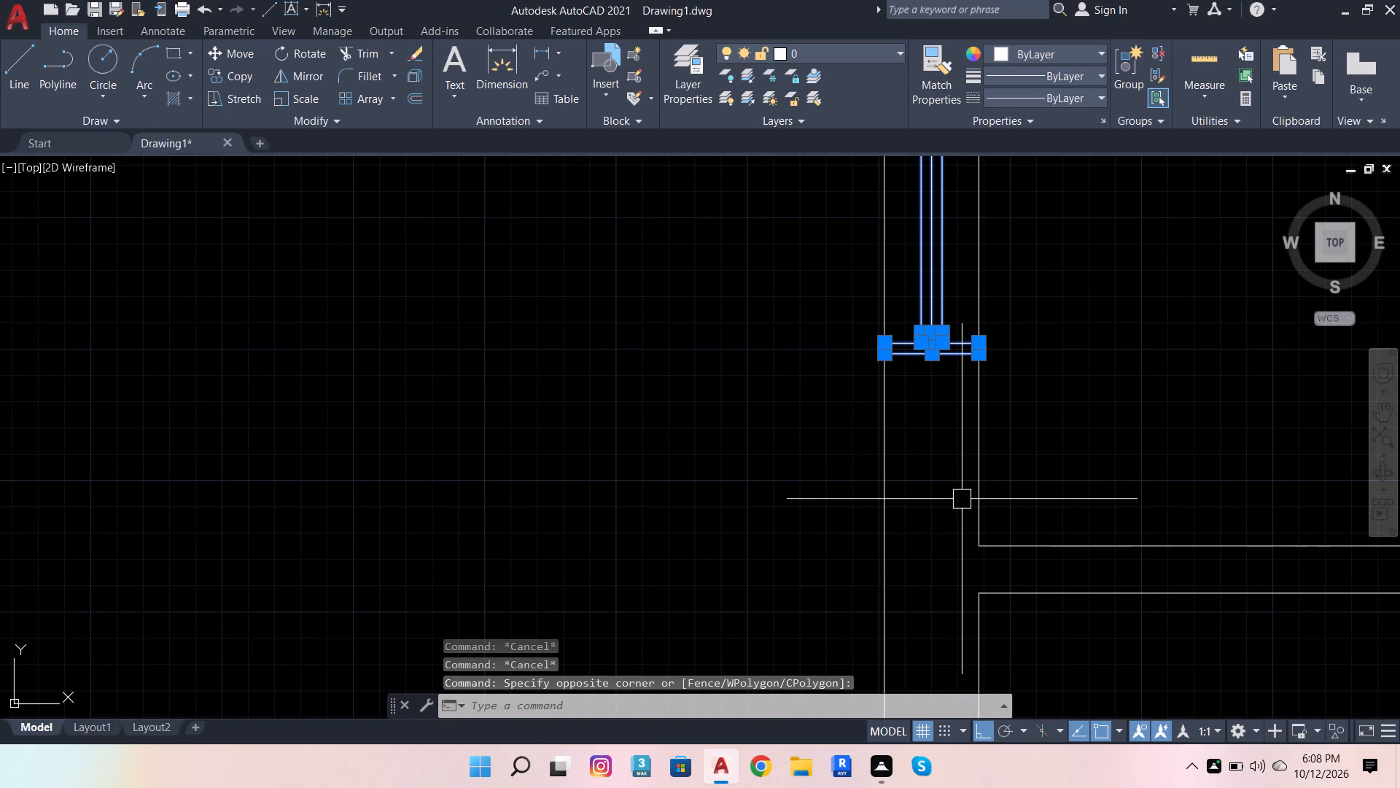
{"action": "key", "text": "b"}
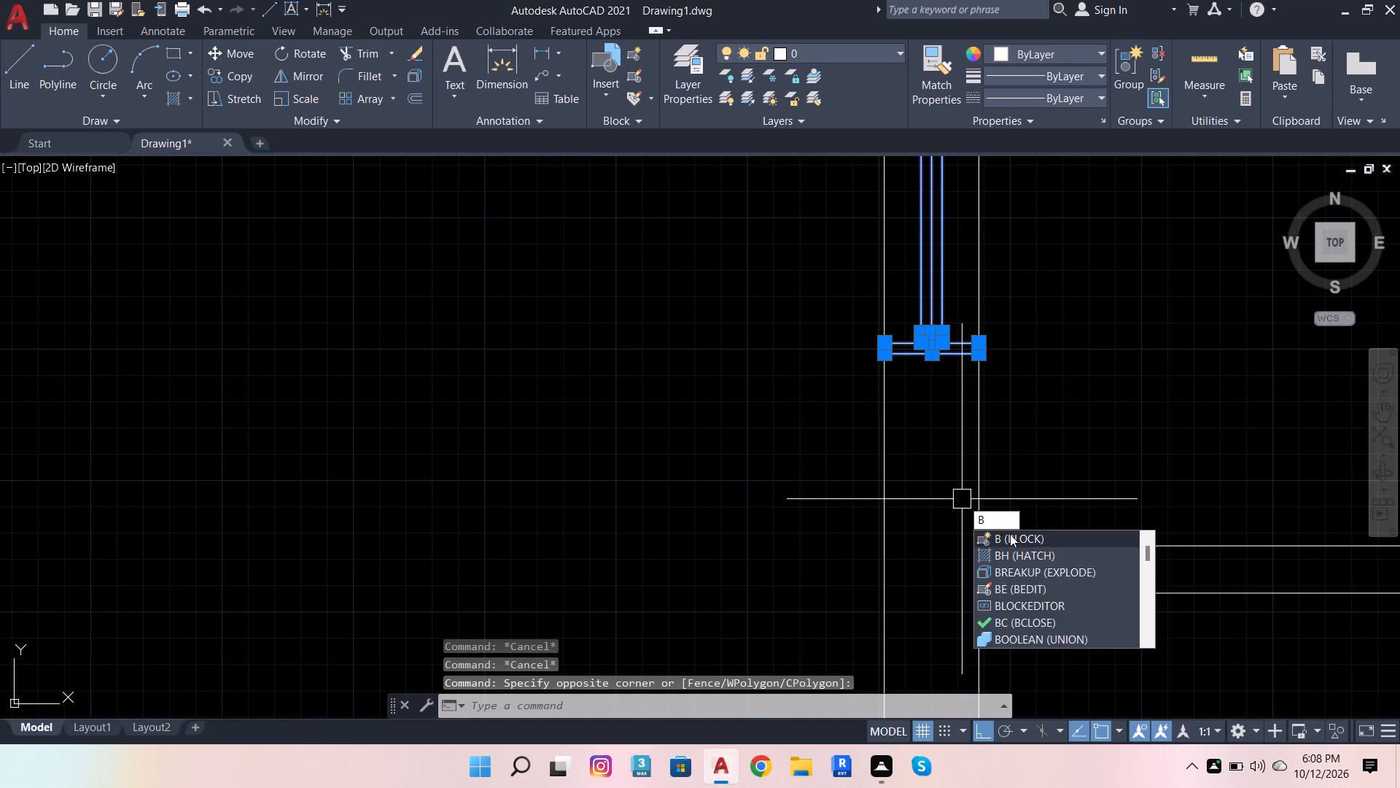
{"action": "left_click", "coordinate": [1010, 534]}
{"action": "type", "text": "TFHJBH,N"}
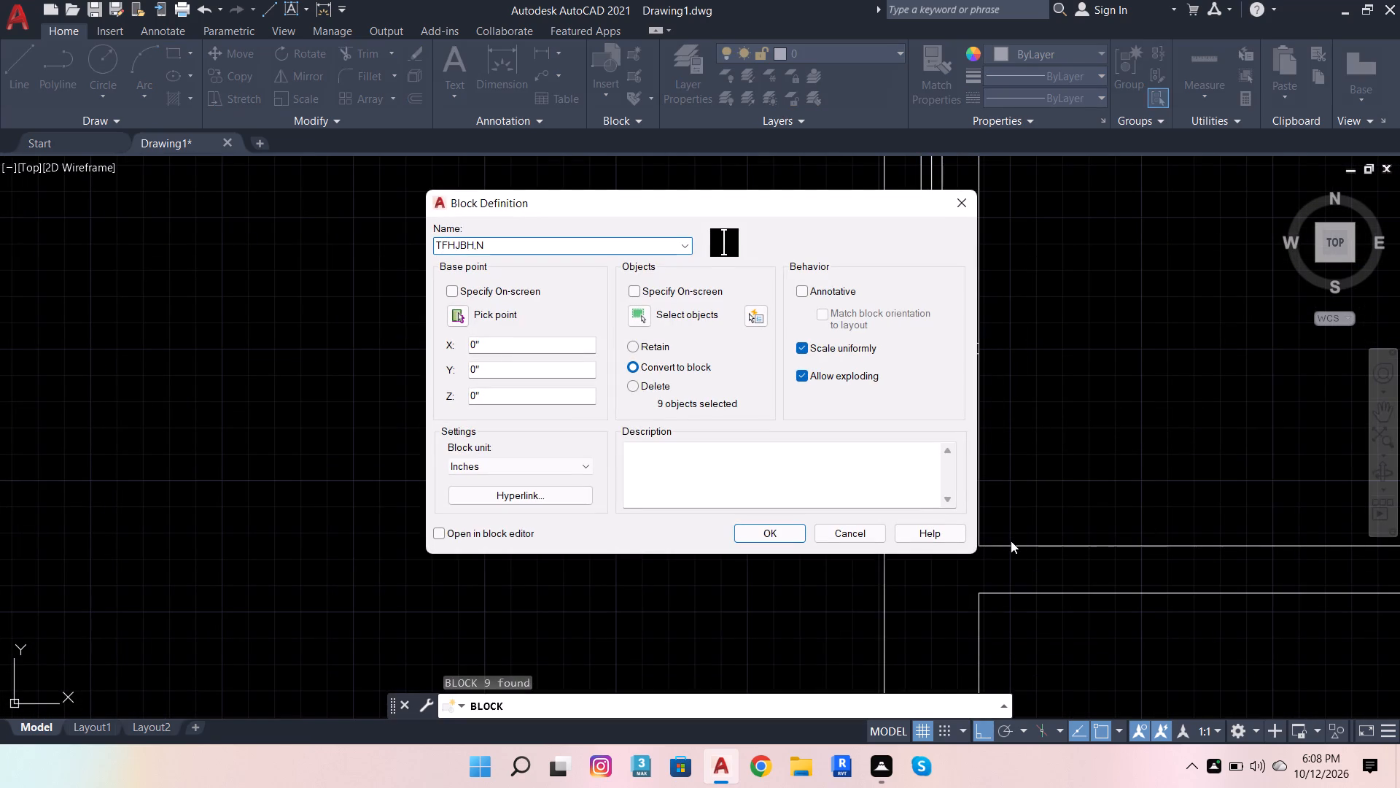
{"action": "key", "text": "Return"}
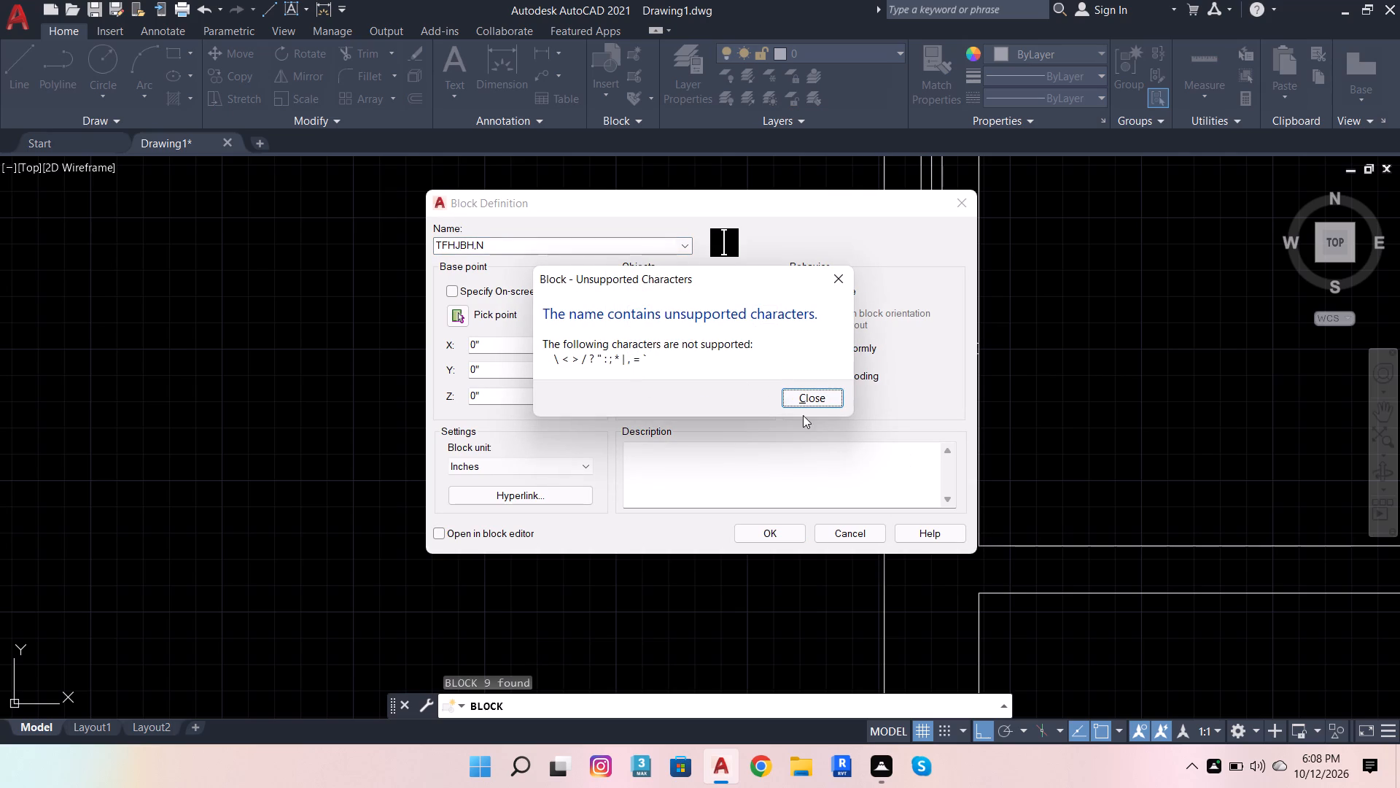
{"action": "left_click", "coordinate": [820, 401]}
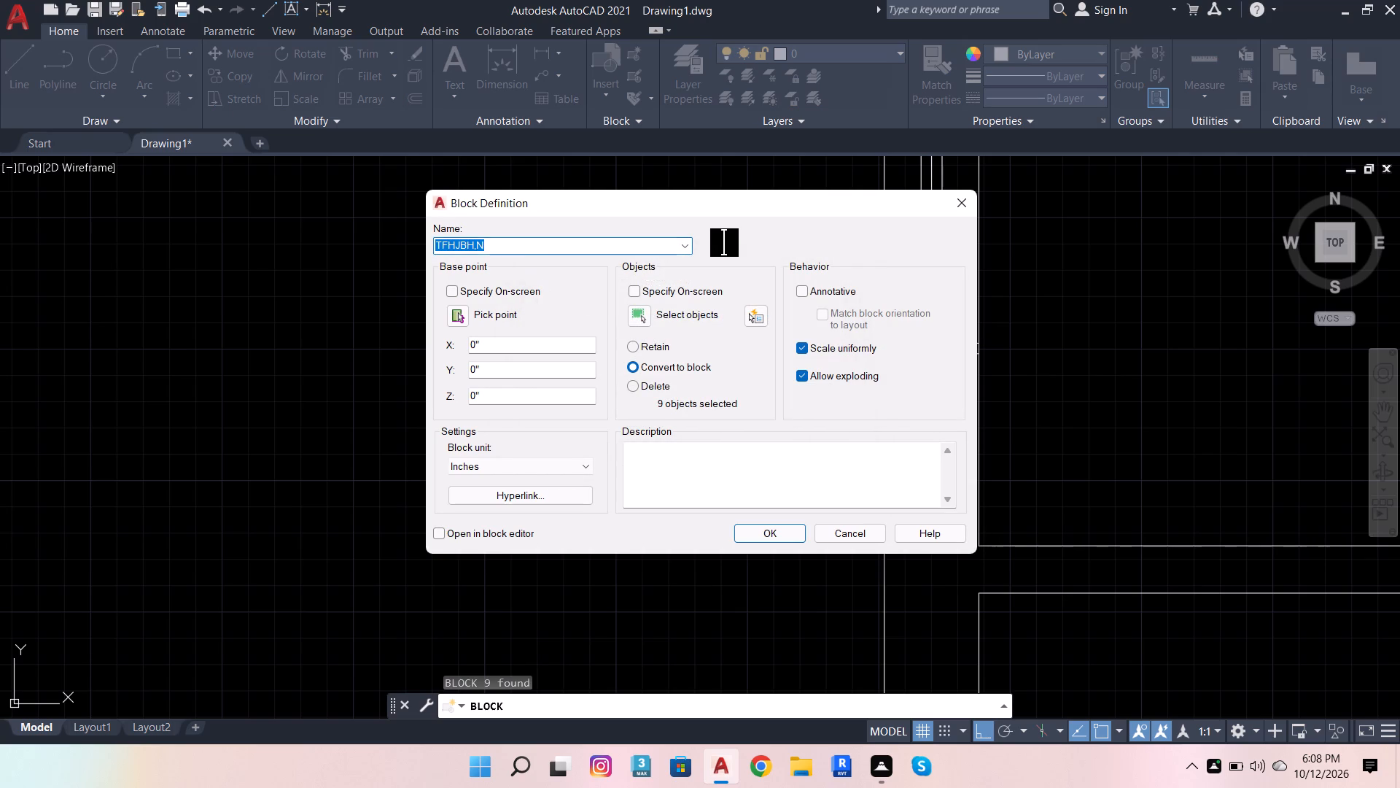
{"action": "left_click", "coordinate": [477, 245]}
{"action": "key", "text": "BackSpace"}
{"action": "key", "text": "Return"}
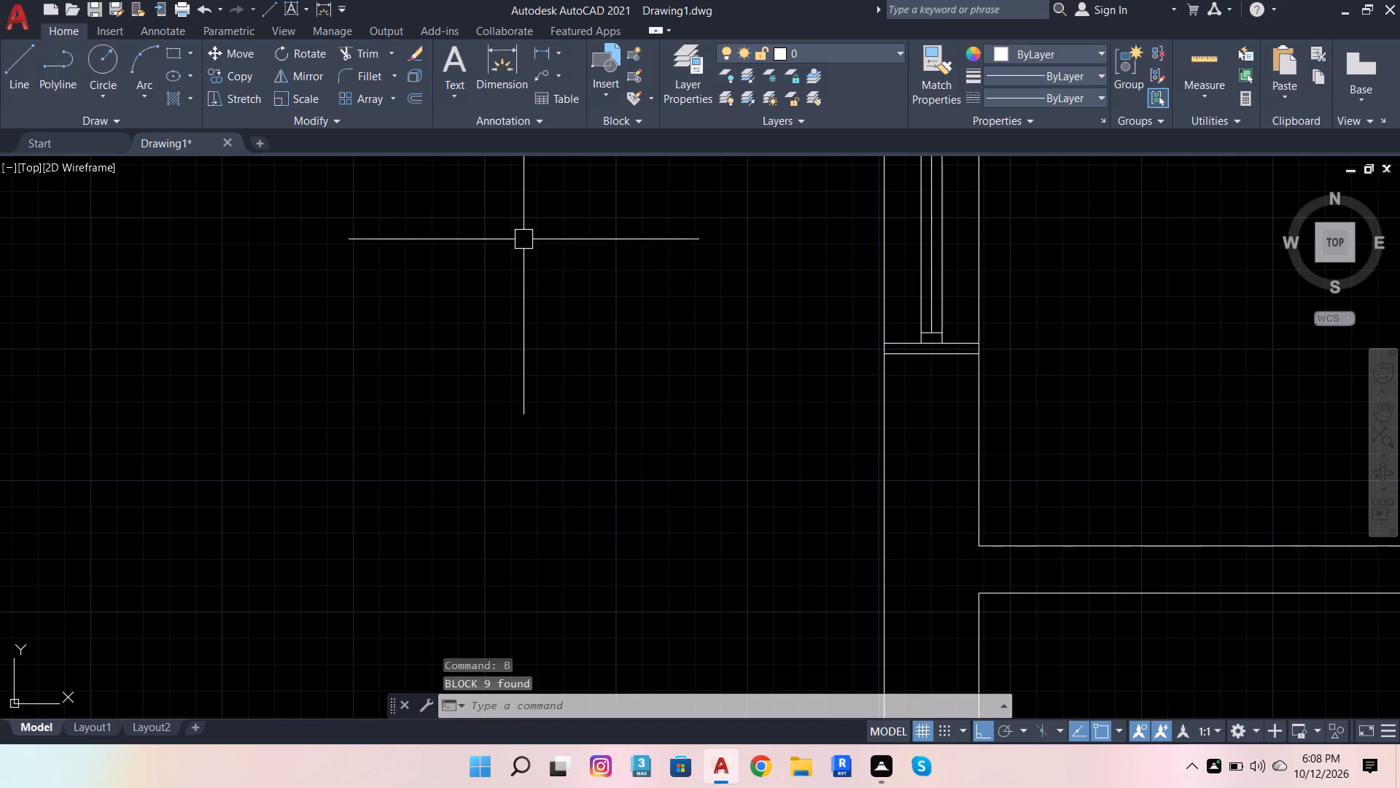
{"action": "left_click", "coordinate": [903, 344]}
{"action": "scroll", "coordinate": [852, 488], "scroll_direction": "down", "scroll_amount": 3}
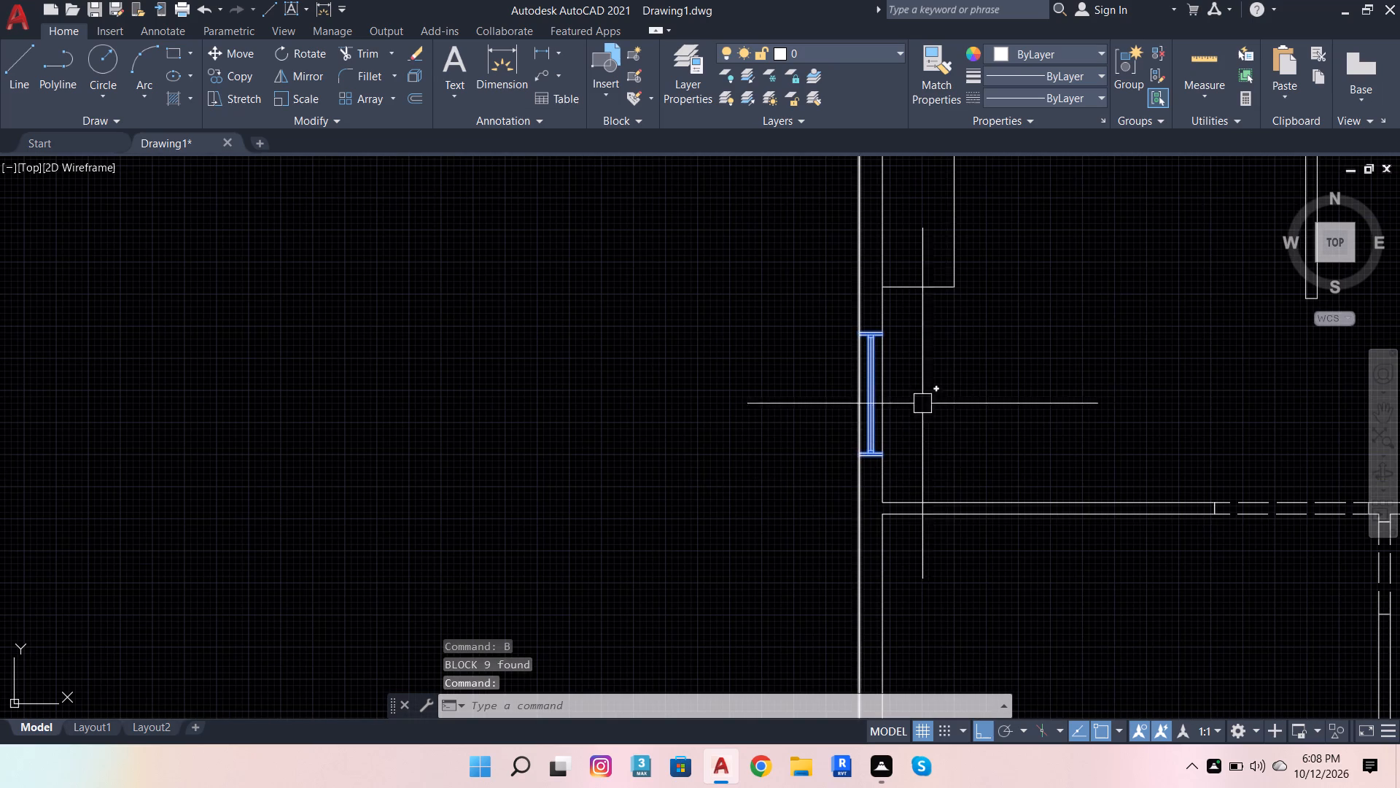
{"action": "key", "text": "Escape"}
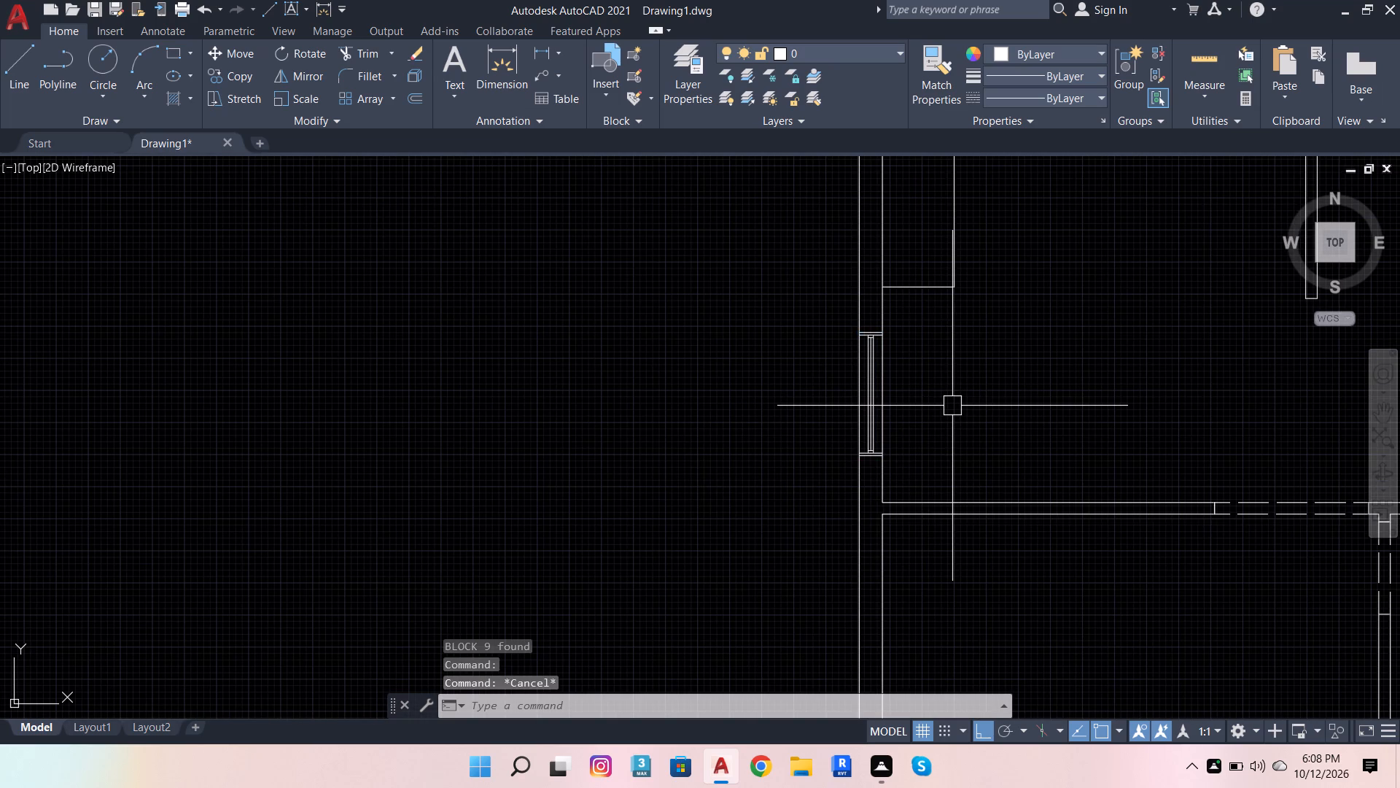
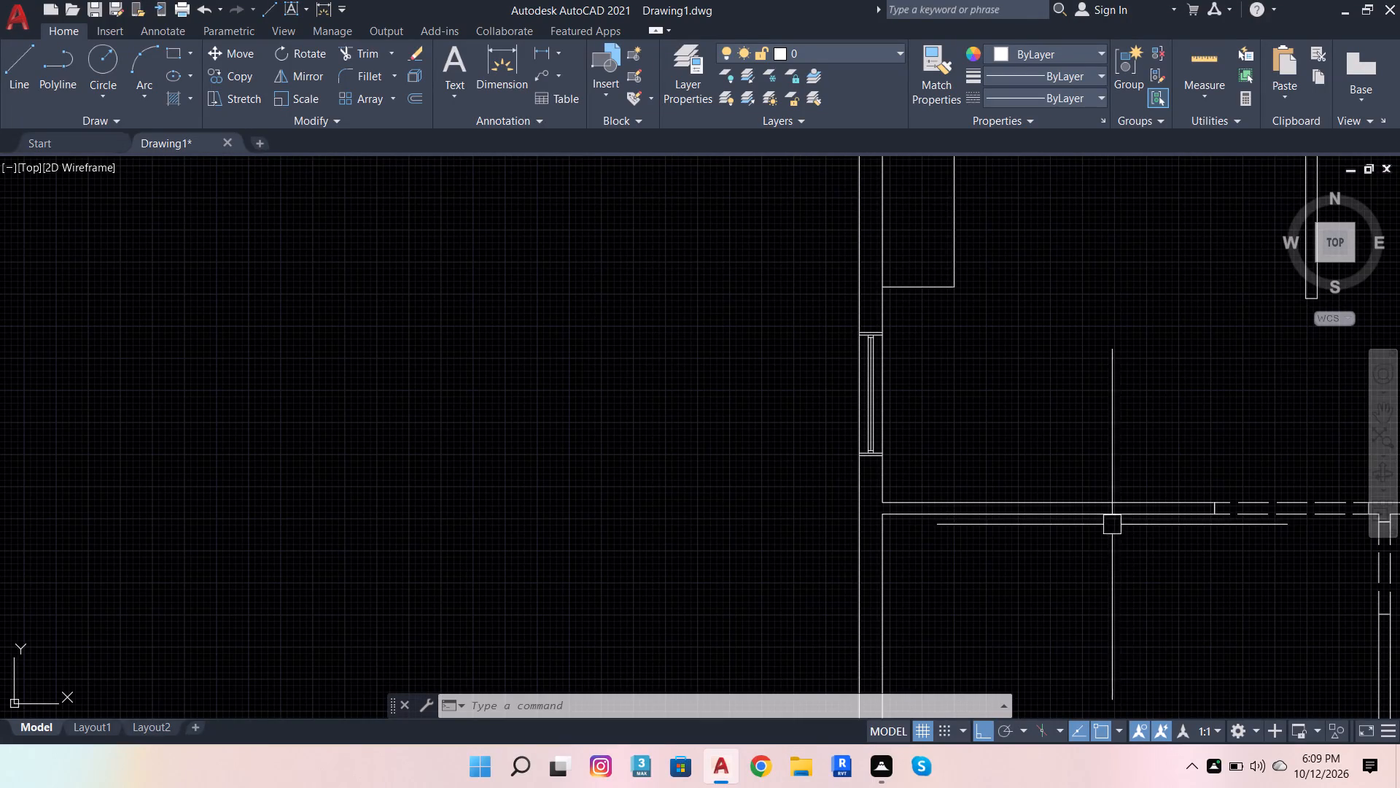
Copy the west-wall window block from its southeast corner, placing a copy at the outer northeast corner of the plan.
{"action": "scroll", "coordinate": [585, 428], "scroll_direction": "down", "scroll_amount": 3}
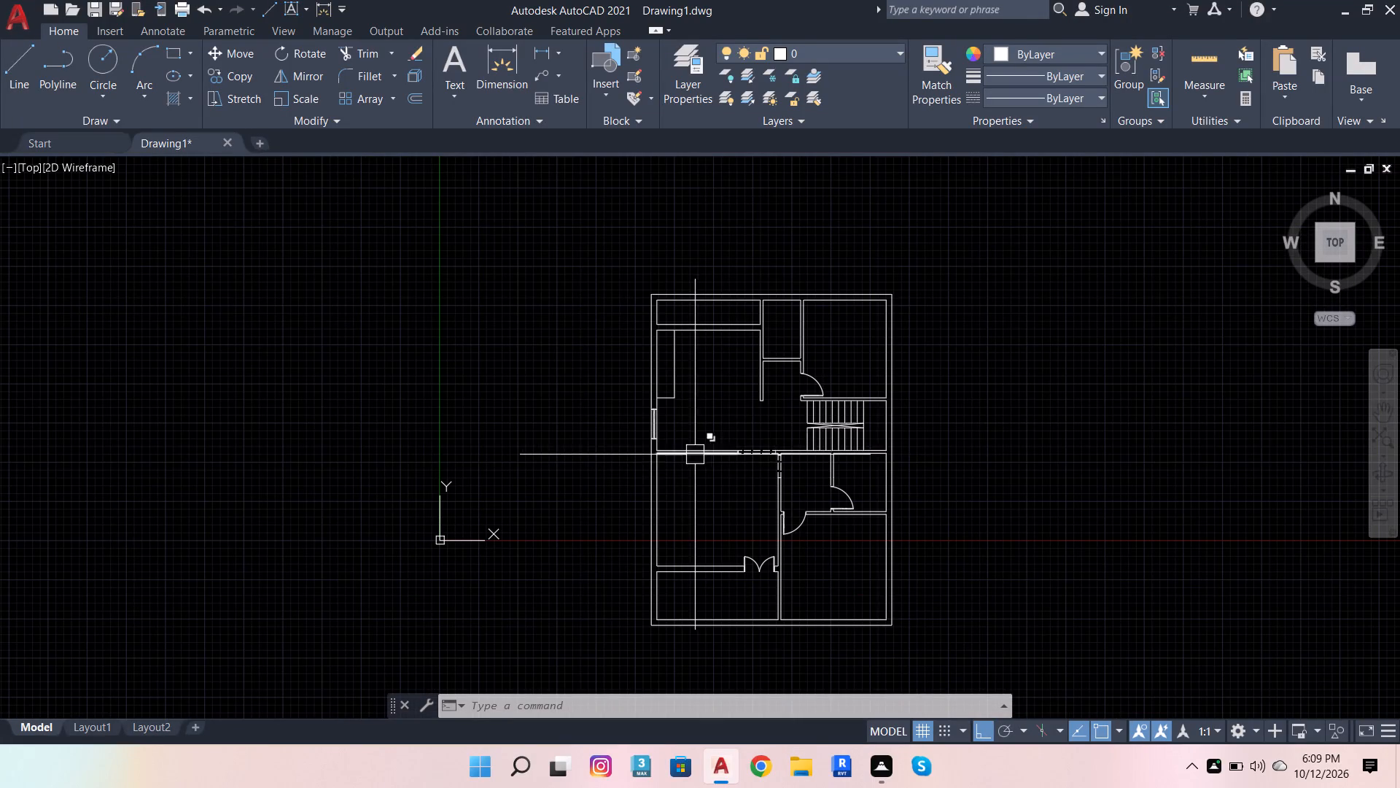
{"action": "scroll", "coordinate": [645, 436], "scroll_direction": "up", "scroll_amount": 3}
{"action": "left_click", "coordinate": [569, 280]}
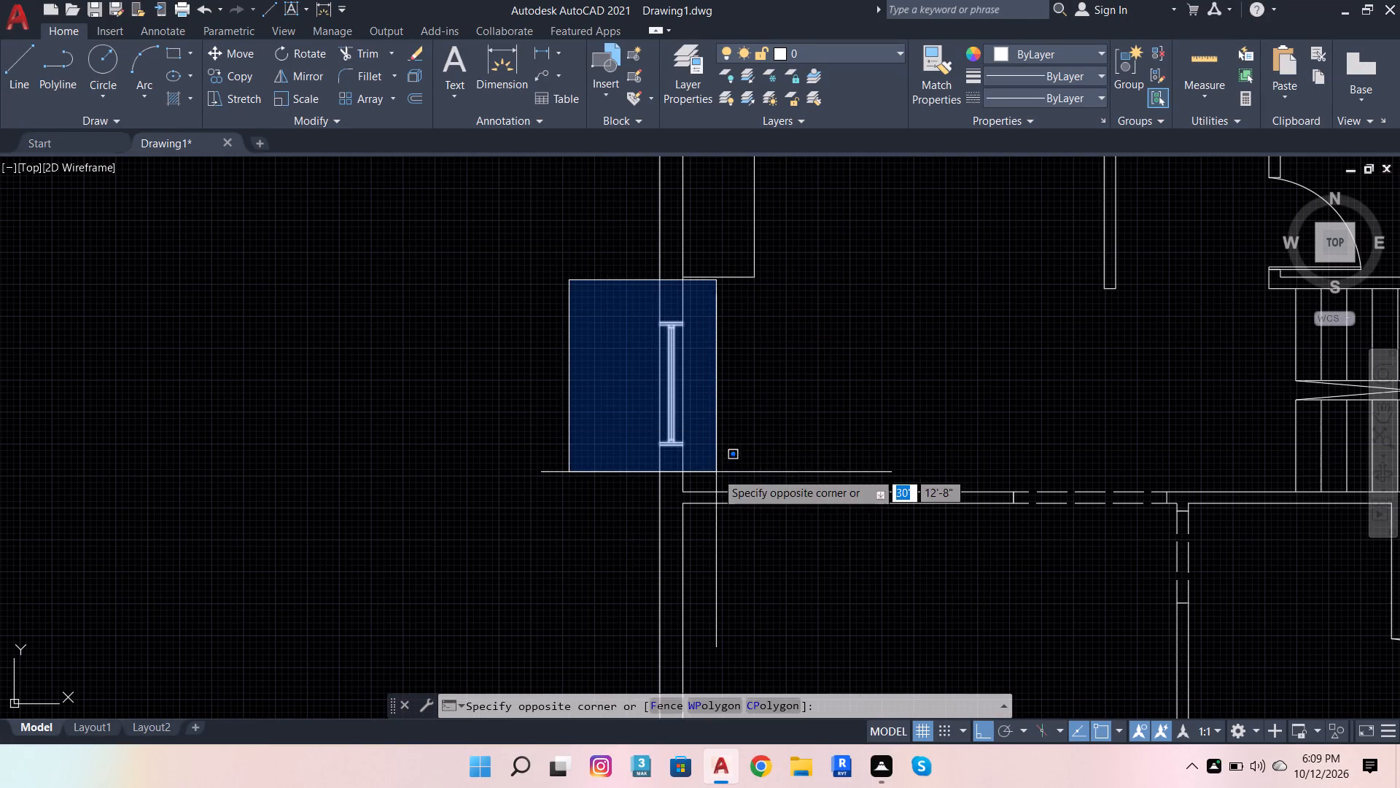
{"action": "left_click", "coordinate": [716, 472]}
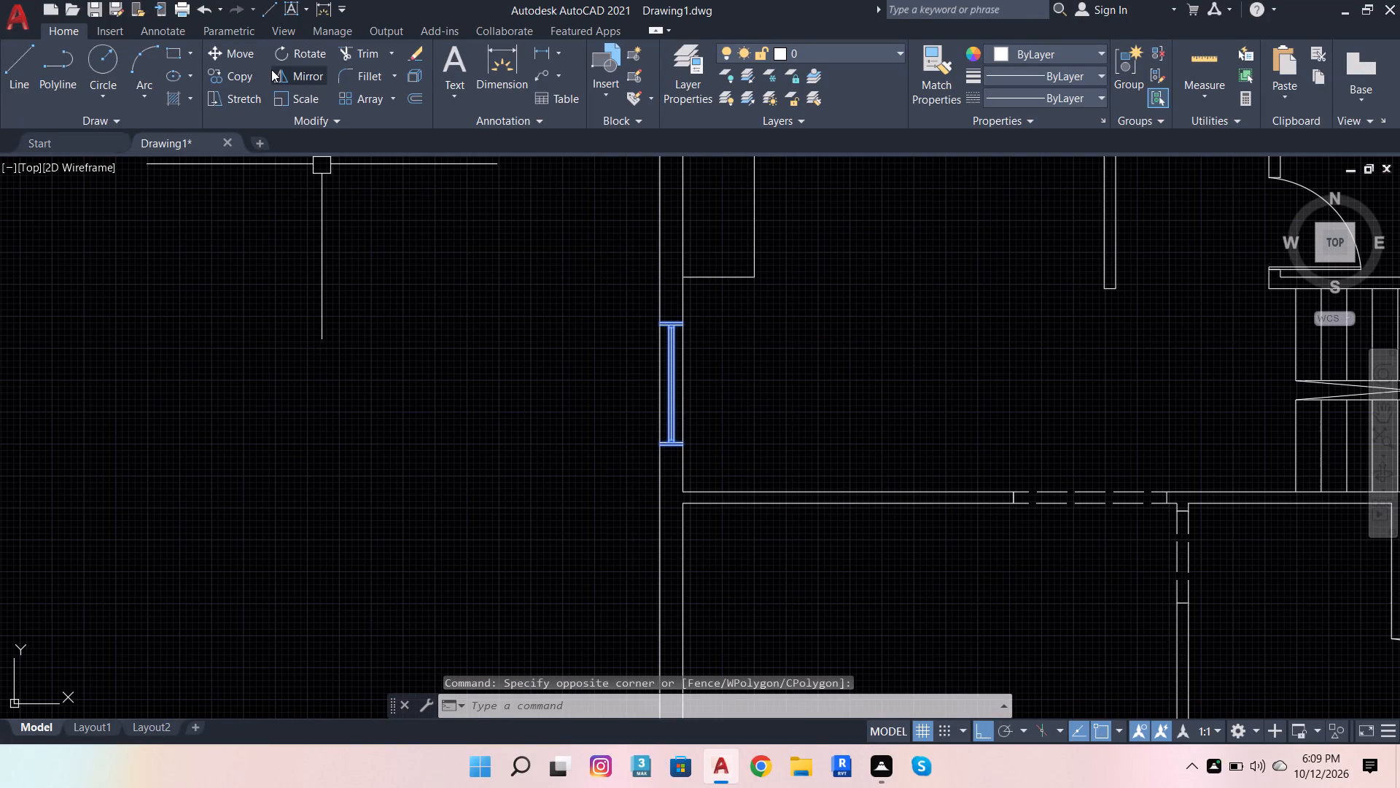
{"action": "left_click", "coordinate": [241, 71]}
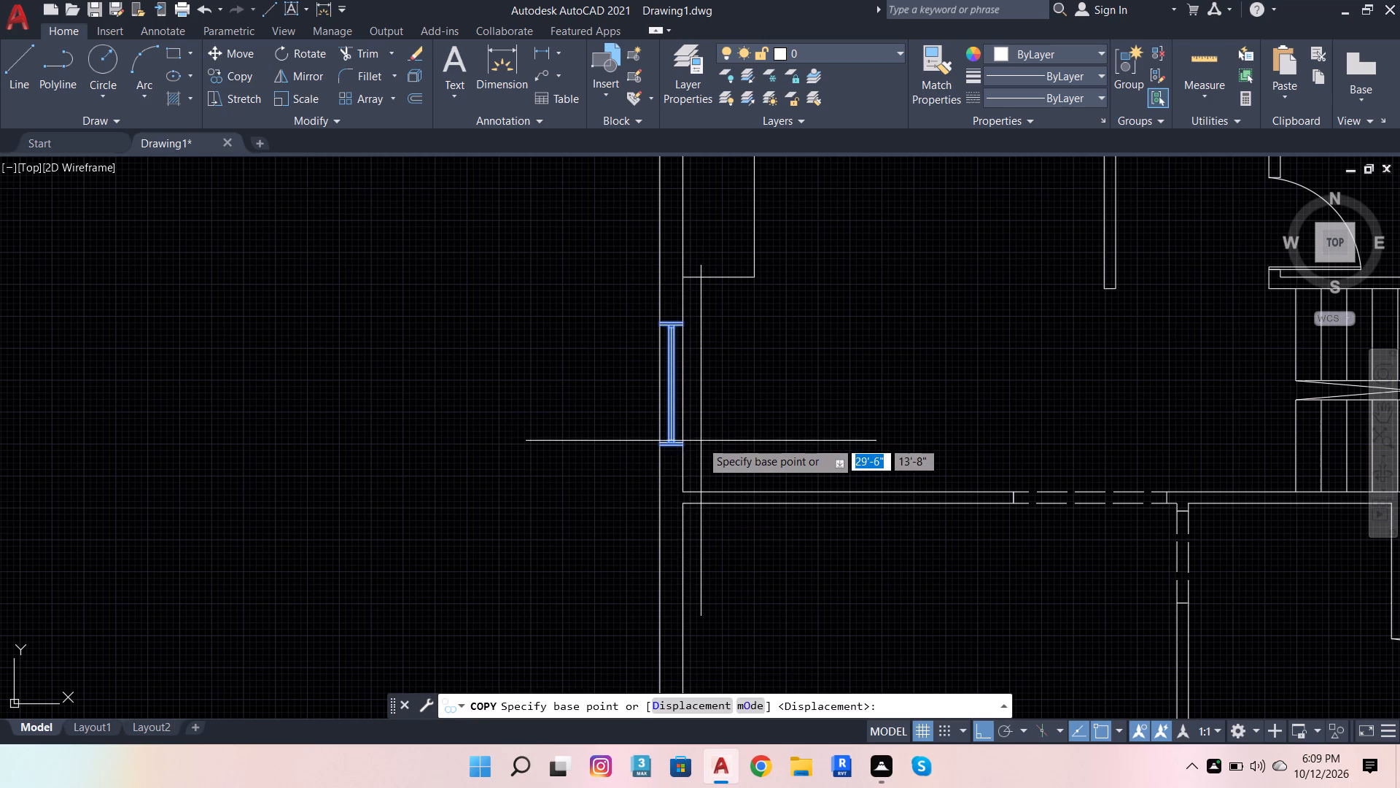
{"action": "left_click", "coordinate": [681, 448]}
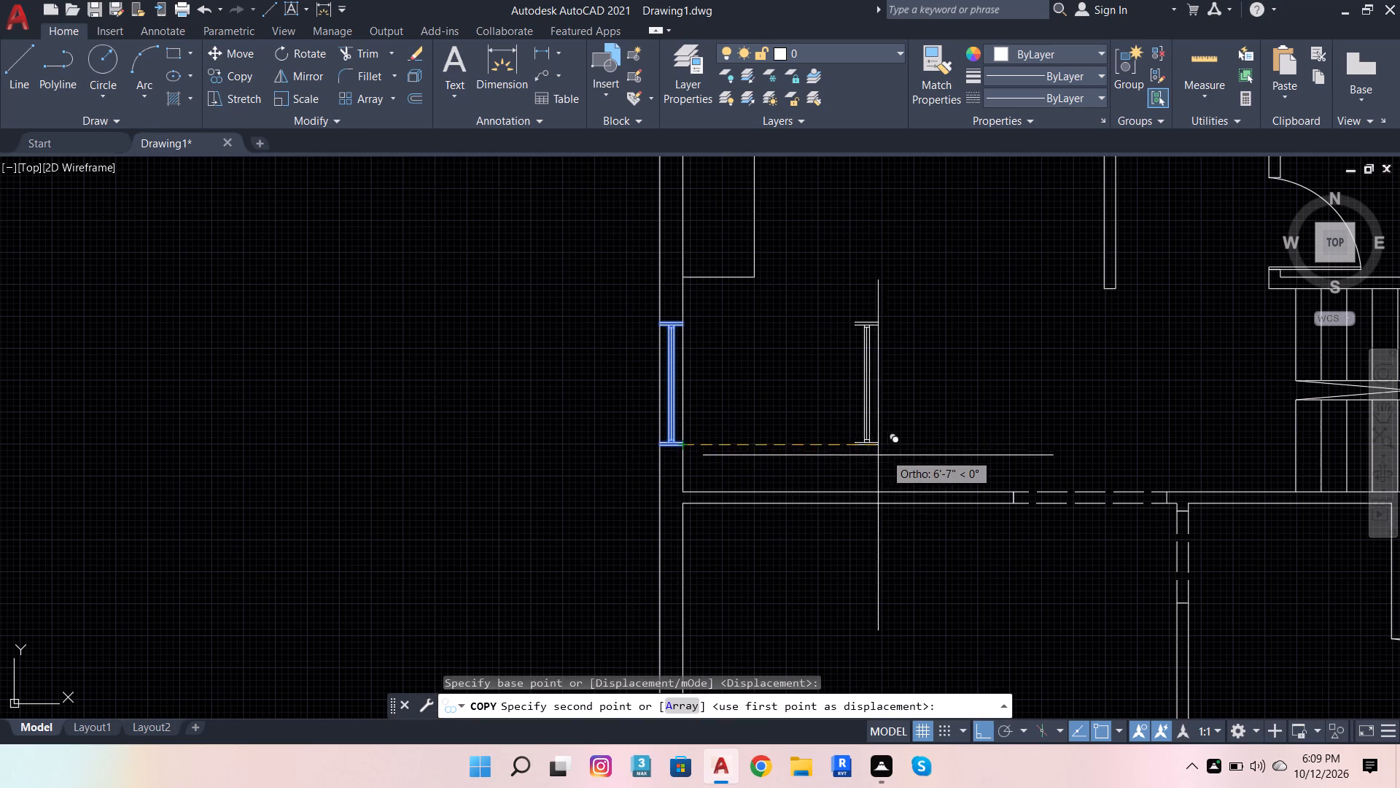
{"action": "scroll", "coordinate": [886, 454], "scroll_direction": "down", "scroll_amount": 2}
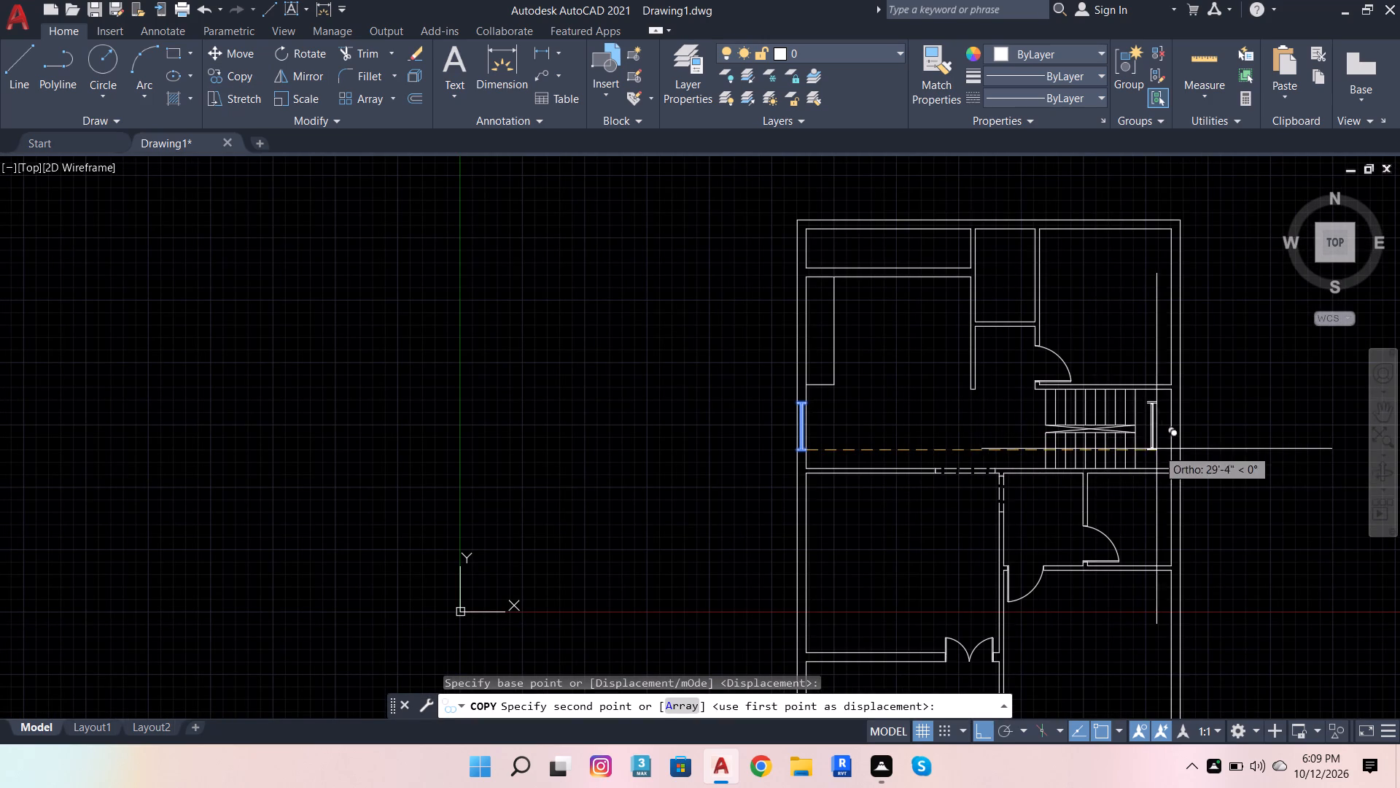
{"action": "scroll", "coordinate": [1177, 449], "scroll_direction": "up", "scroll_amount": 4}
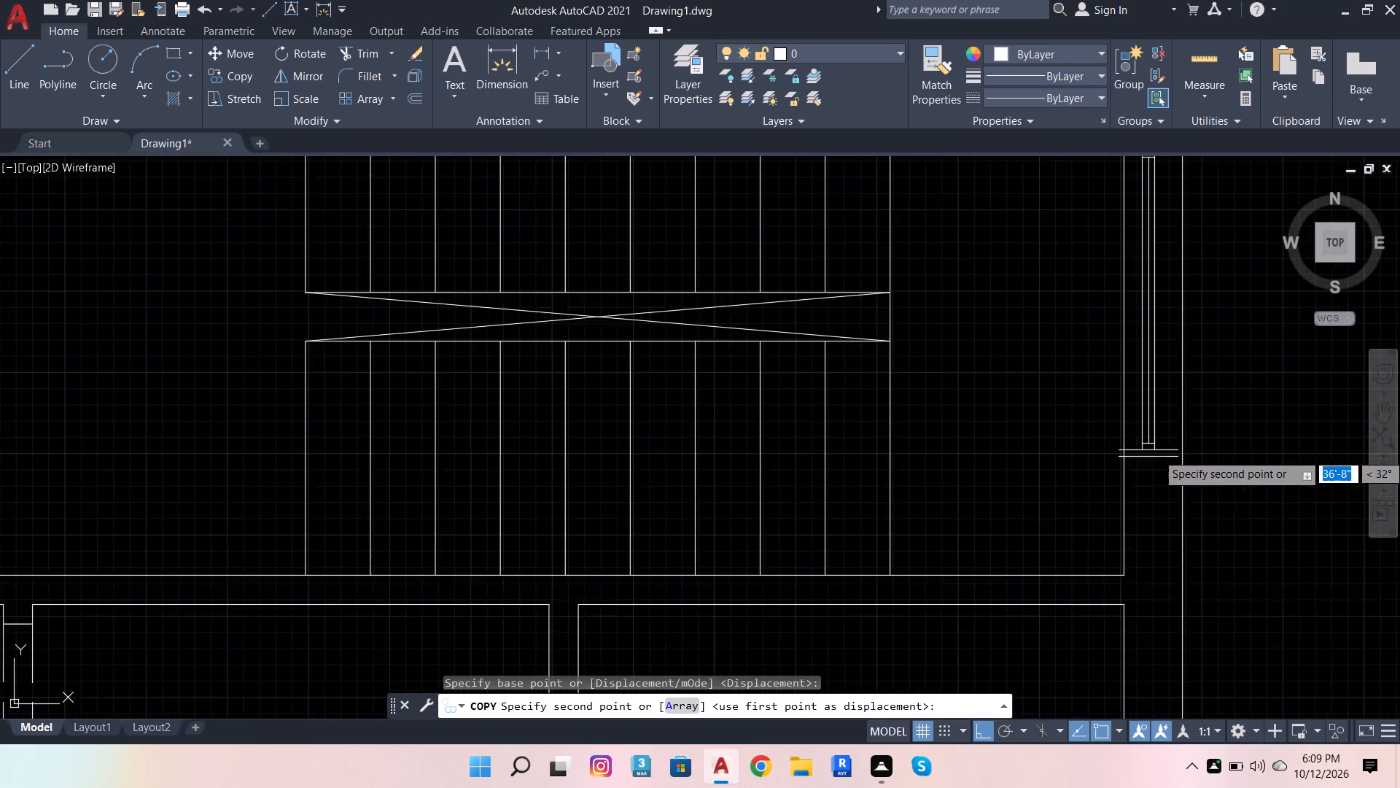
{"action": "scroll", "coordinate": [1178, 453], "scroll_direction": "up", "scroll_amount": 5}
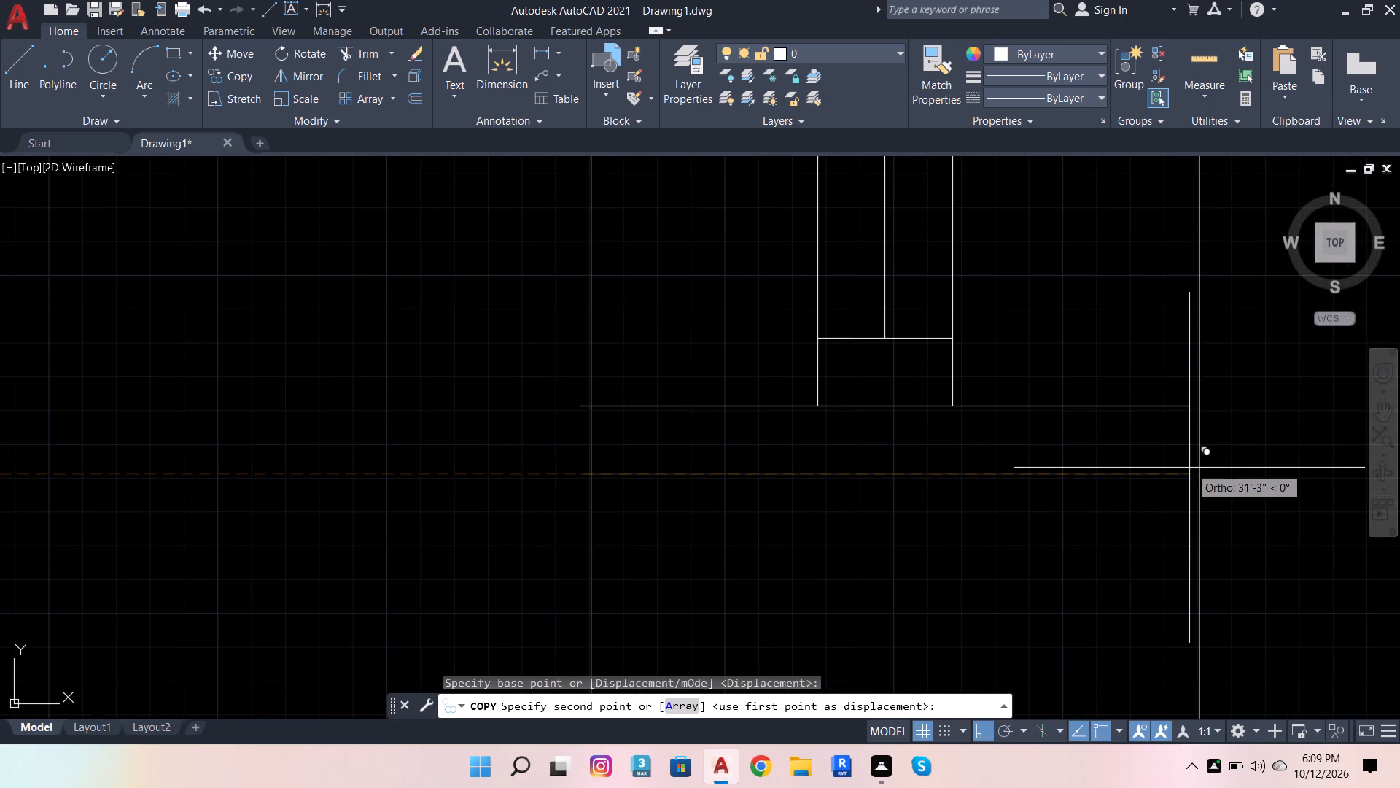
{"action": "scroll", "coordinate": [1199, 474], "scroll_direction": "up", "scroll_amount": 1}
{"action": "left_click", "coordinate": [1199, 474]}
Place a second copy of the window 38'-0" due east of the original, clear of the east wall.
{"action": "scroll", "coordinate": [1181, 501], "scroll_direction": "down", "scroll_amount": 2}
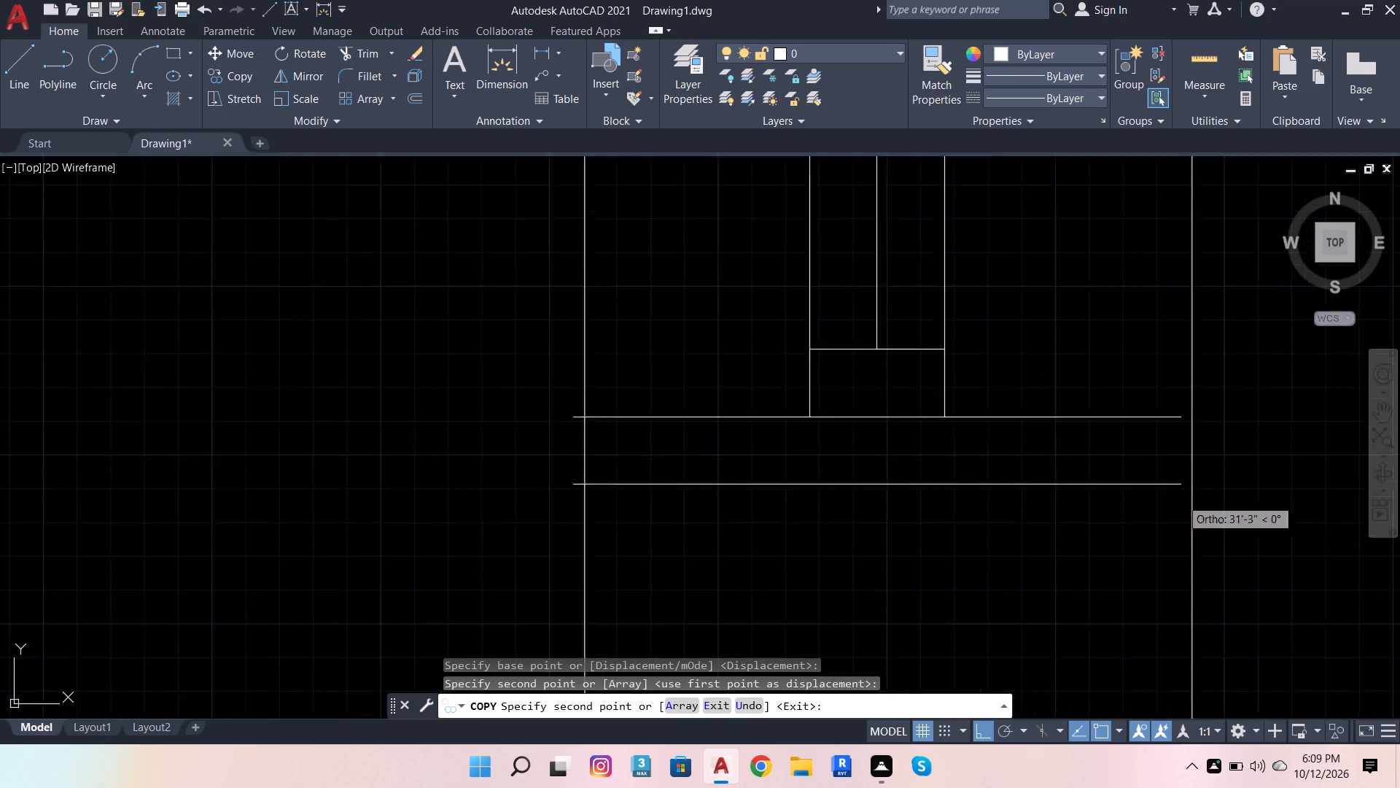
{"action": "scroll", "coordinate": [1181, 509], "scroll_direction": "down", "scroll_amount": 6}
{"action": "scroll", "coordinate": [1050, 546], "scroll_direction": "down", "scroll_amount": 5}
{"action": "scroll", "coordinate": [1050, 549], "scroll_direction": "up", "scroll_amount": 4}
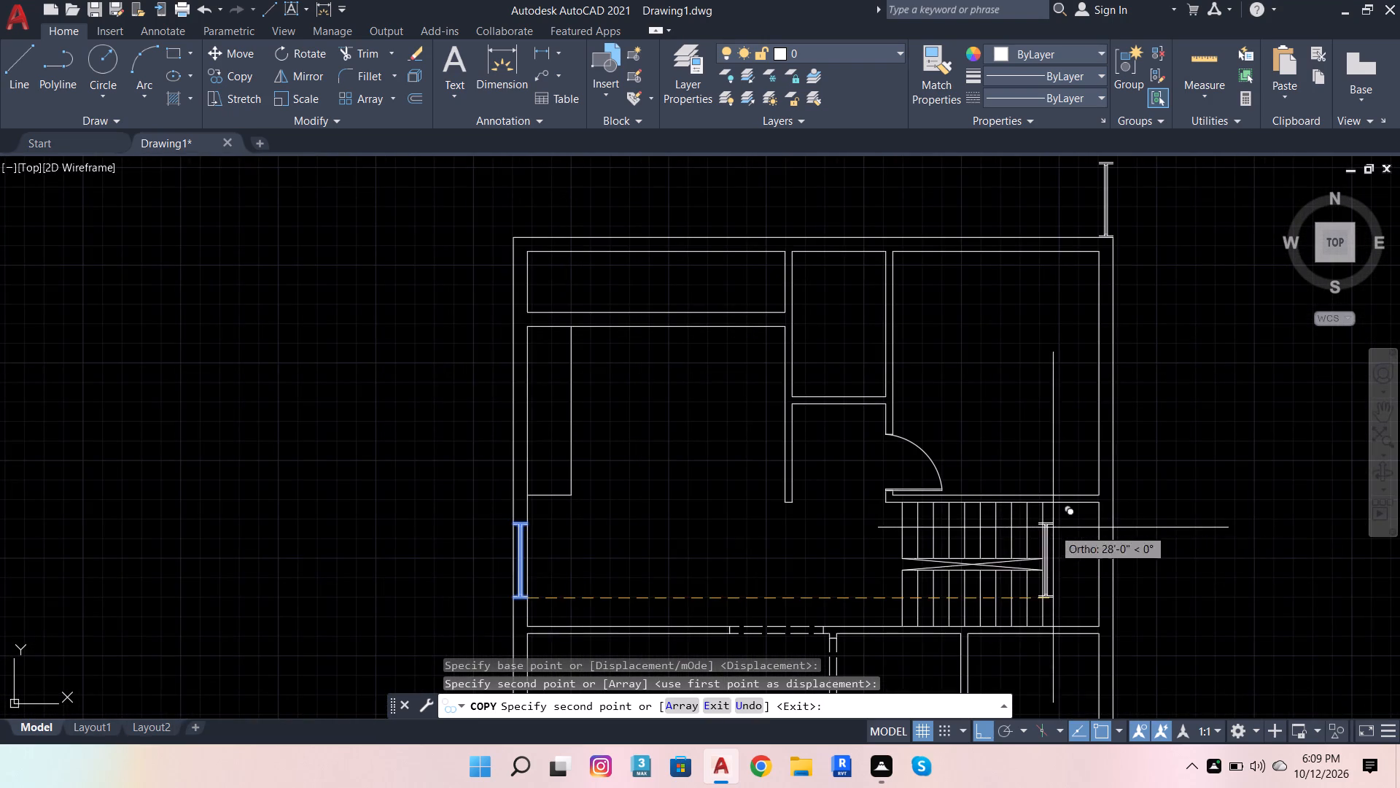
{"action": "scroll", "coordinate": [1269, 445], "scroll_direction": "down", "scroll_amount": 3}
{"action": "scroll", "coordinate": [1280, 494], "scroll_direction": "up", "scroll_amount": 2}
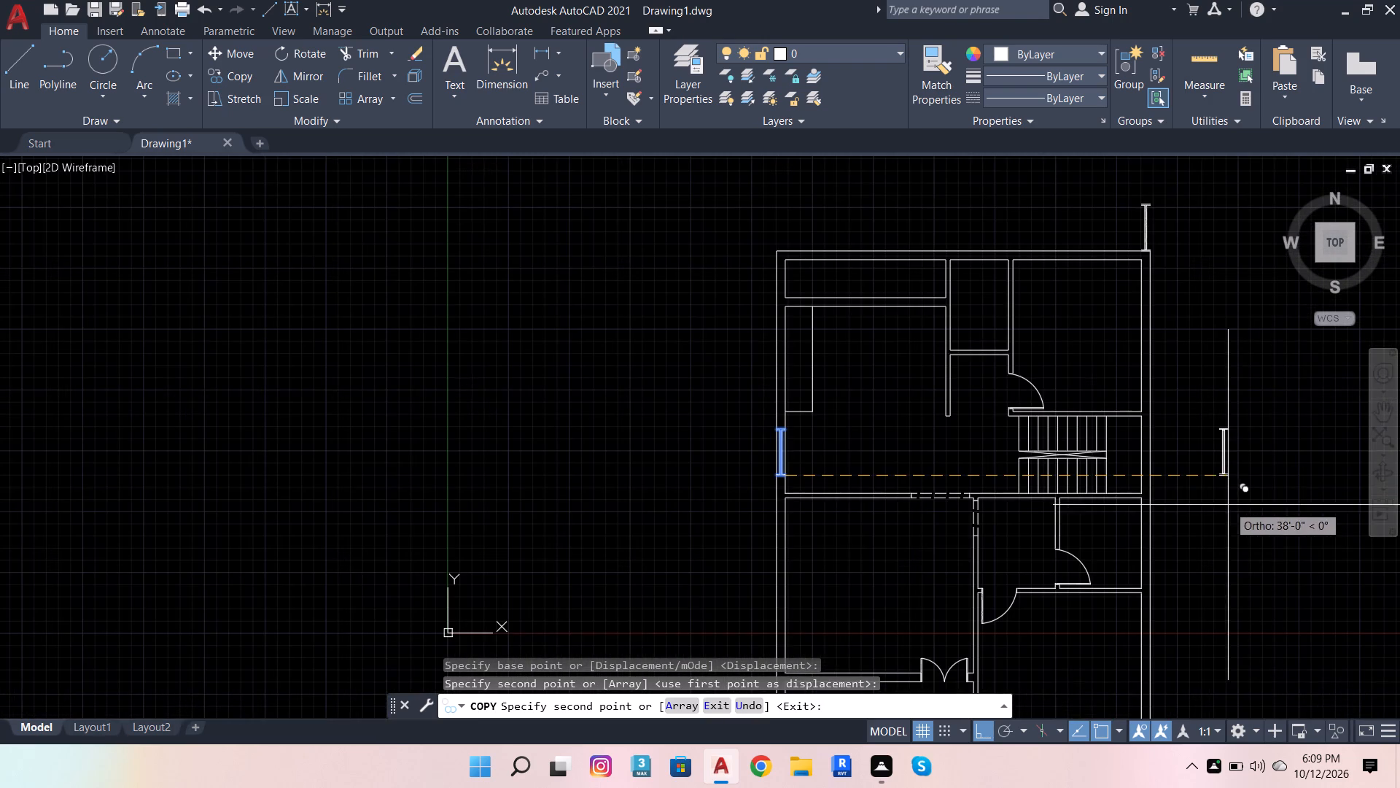
{"action": "left_click", "coordinate": [1228, 507]}
{"action": "scroll", "coordinate": [1175, 503], "scroll_direction": "up", "scroll_amount": 4}
{"action": "scroll", "coordinate": [1140, 524], "scroll_direction": "down", "scroll_amount": 5}
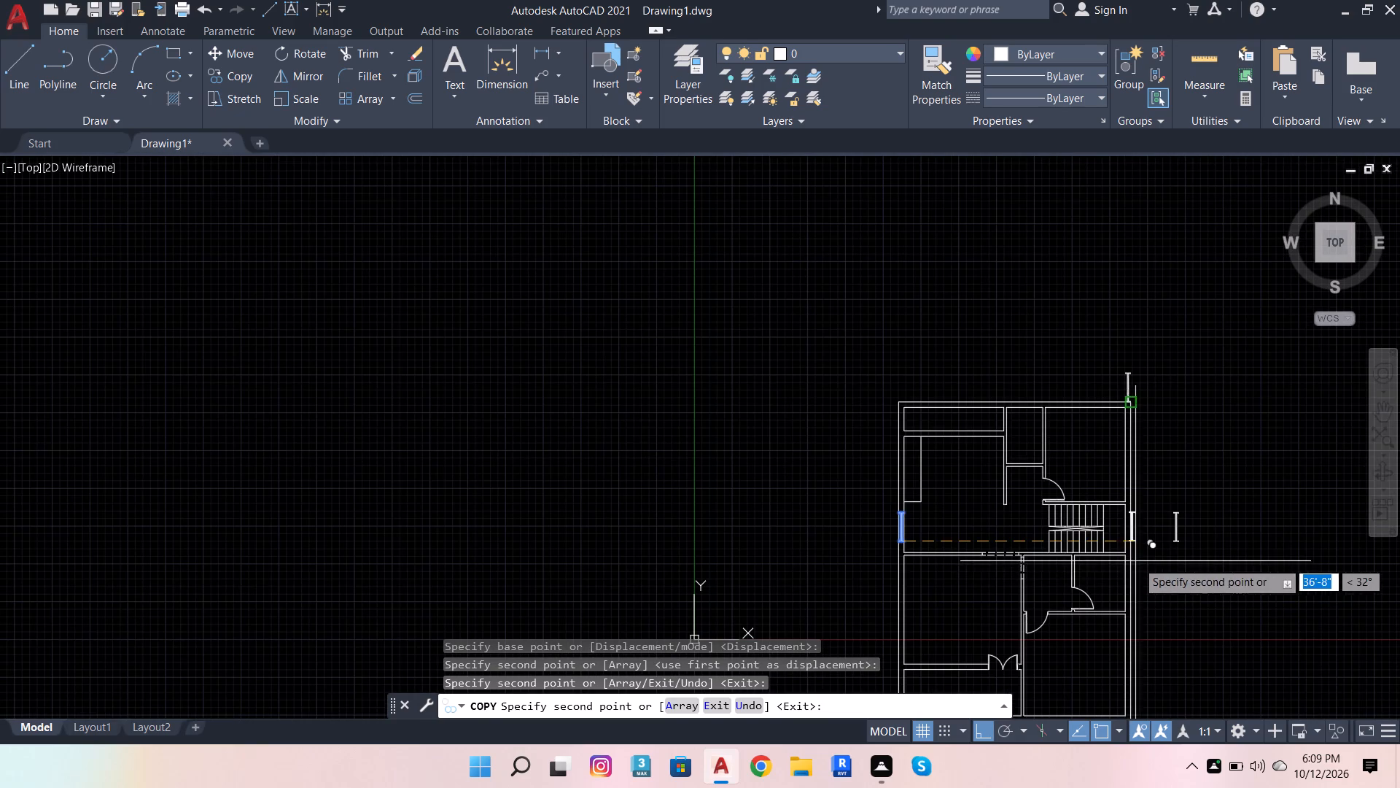
{"action": "key", "text": "Escape"}
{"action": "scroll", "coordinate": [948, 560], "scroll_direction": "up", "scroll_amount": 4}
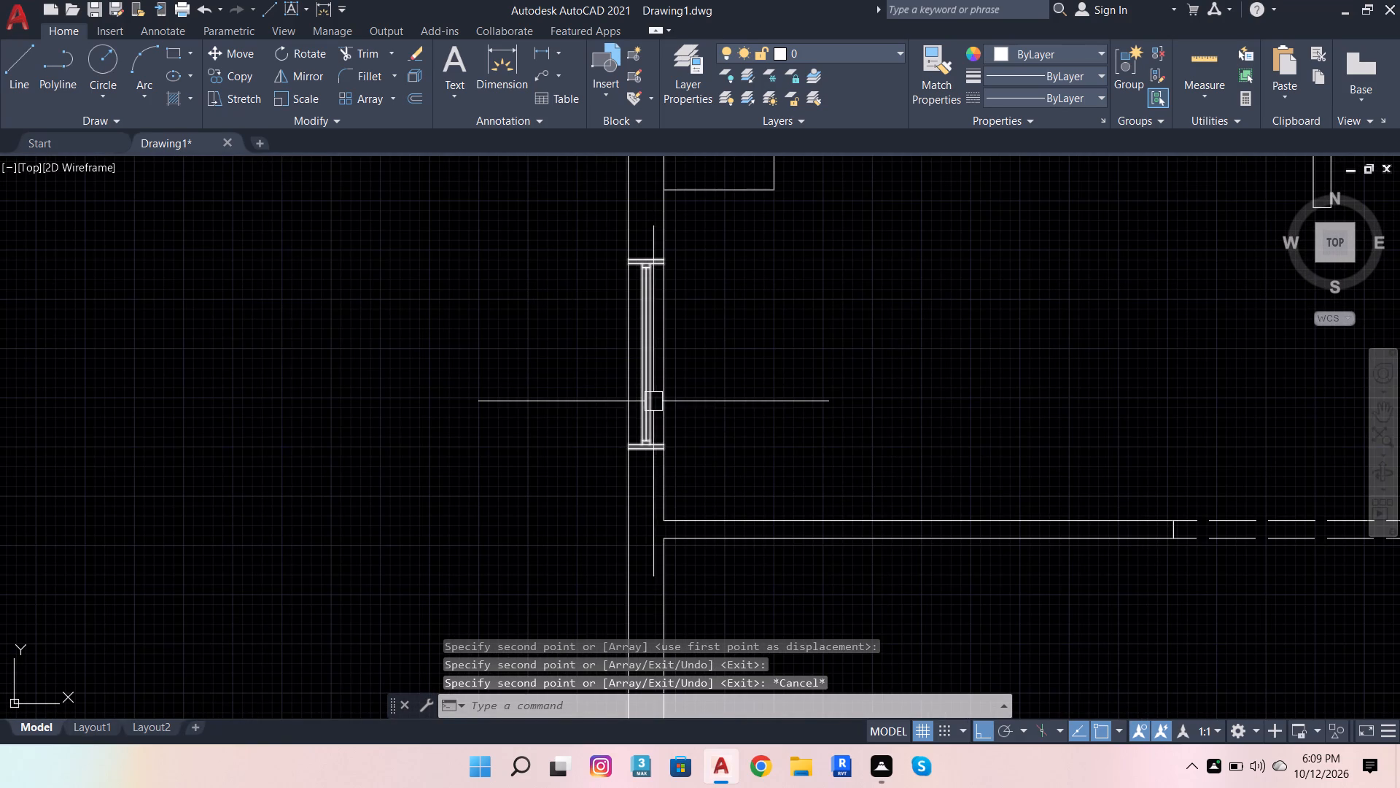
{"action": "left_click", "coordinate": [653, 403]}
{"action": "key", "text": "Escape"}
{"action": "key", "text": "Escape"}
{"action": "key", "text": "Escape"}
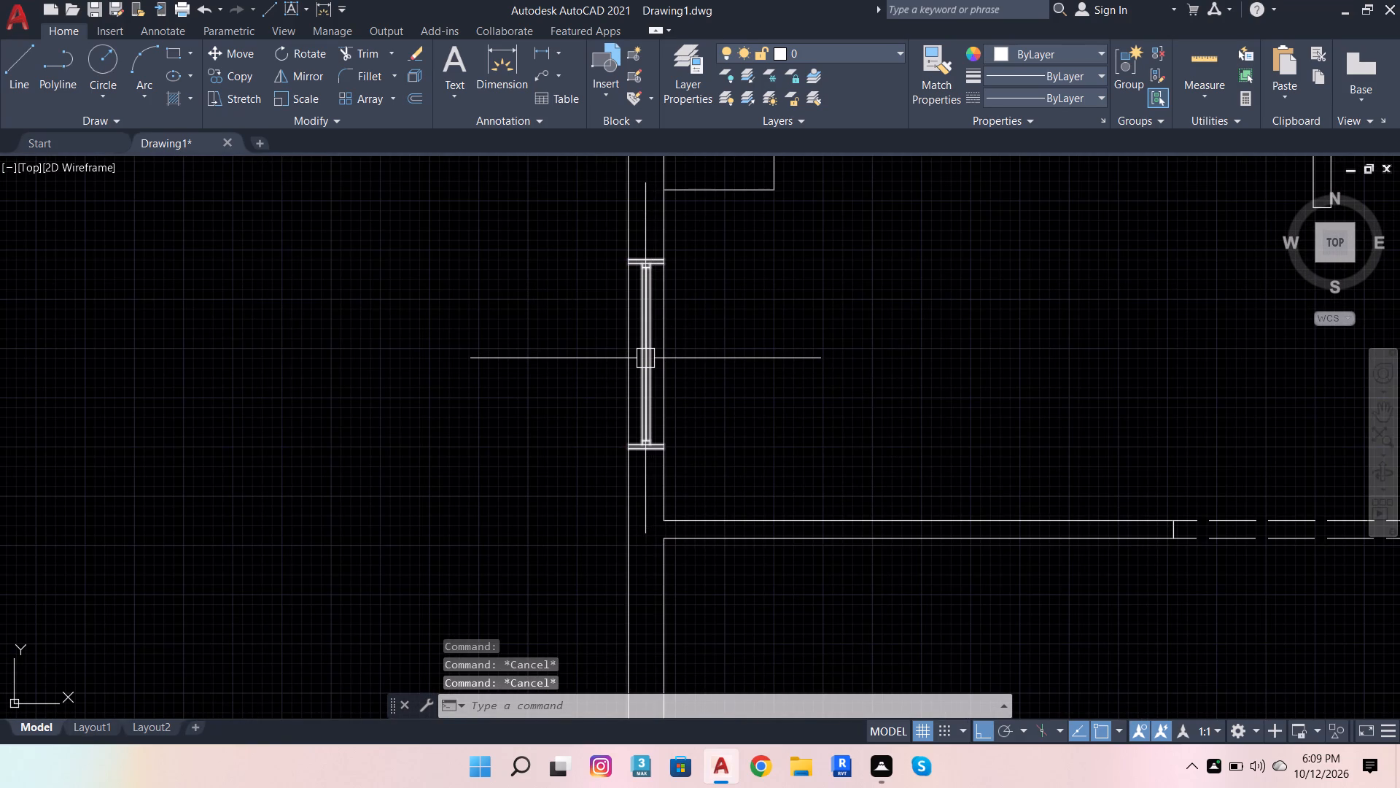
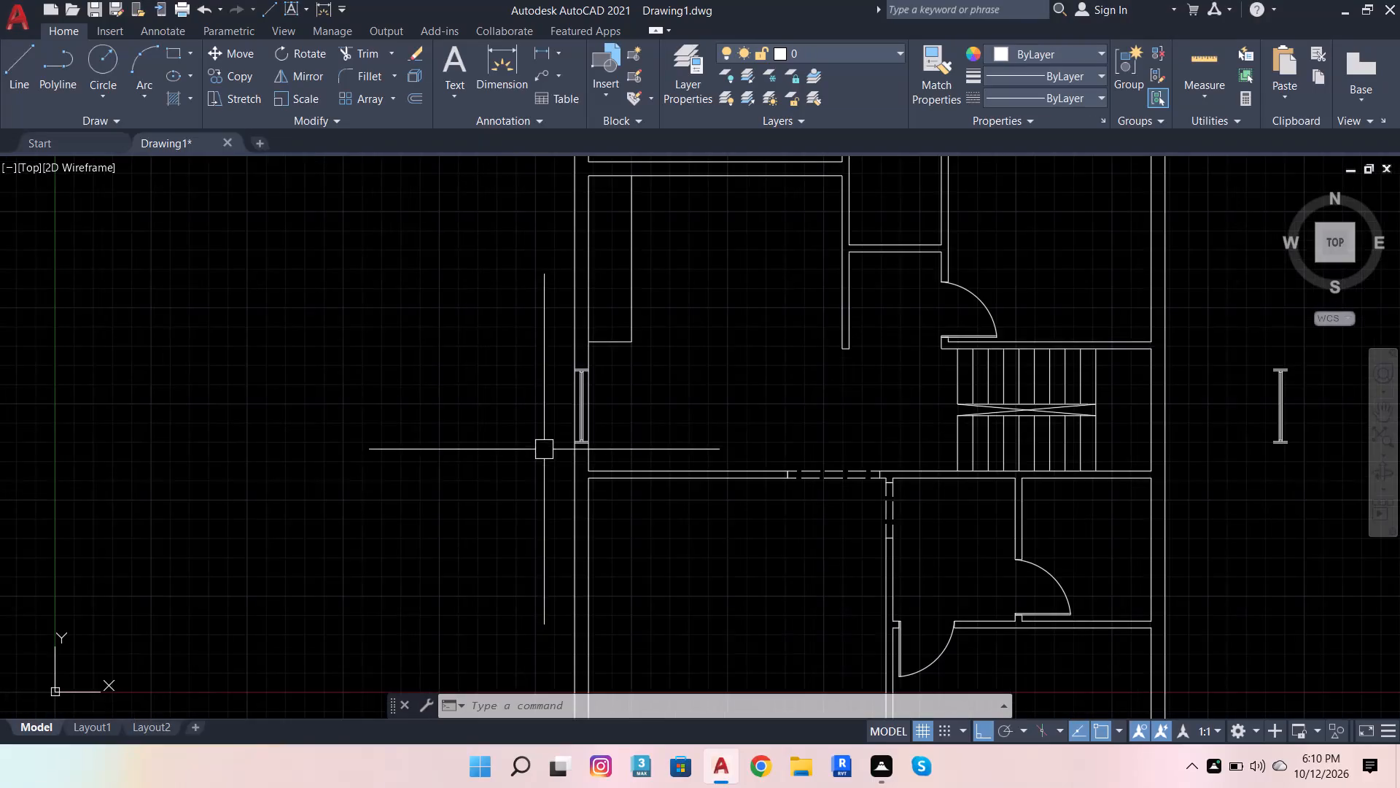
Draw a short horizontal guide line across the east wall beside the upper staircase flight.
{"action": "scroll", "coordinate": [551, 453], "scroll_direction": "down", "scroll_amount": 1}
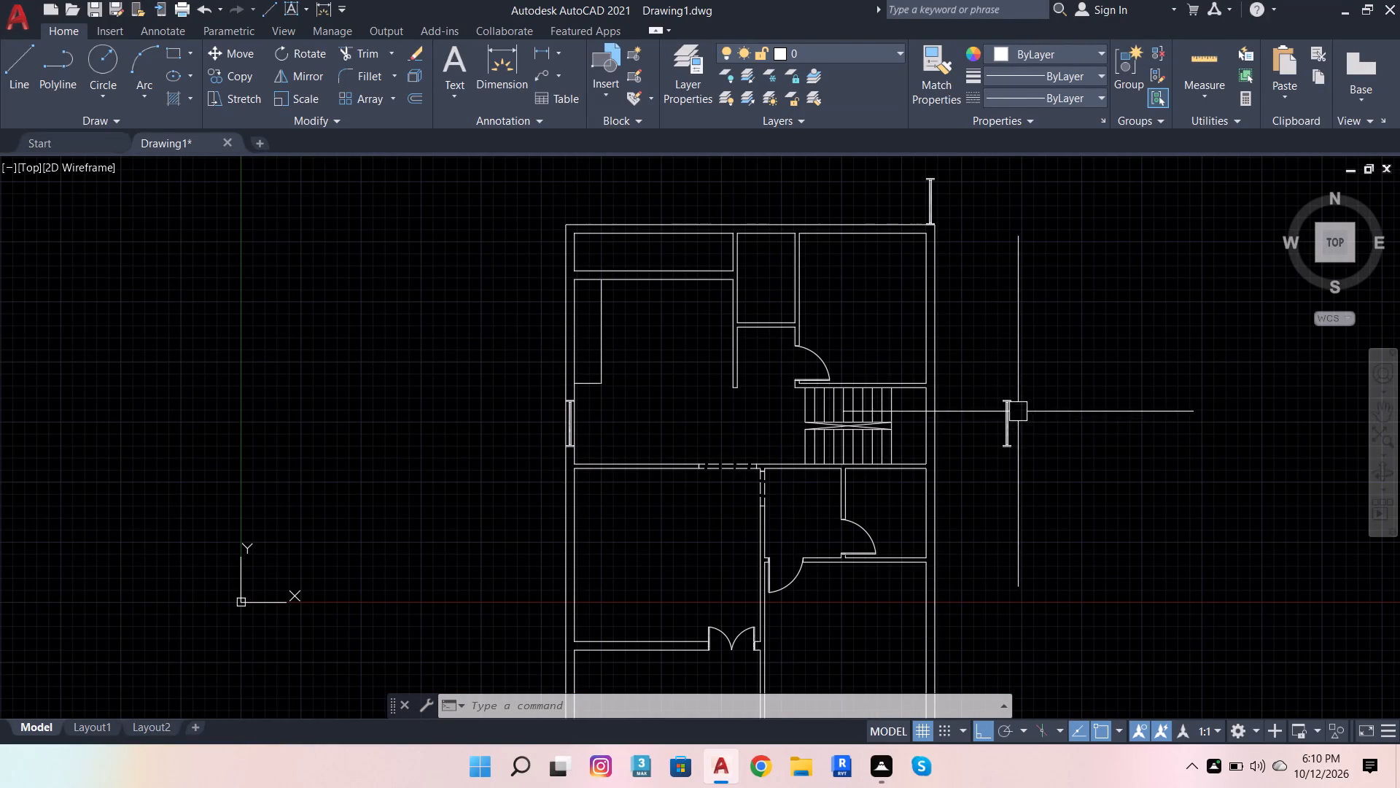
{"action": "scroll", "coordinate": [992, 494], "scroll_direction": "down", "scroll_amount": 2}
{"action": "scroll", "coordinate": [975, 356], "scroll_direction": "up", "scroll_amount": 4}
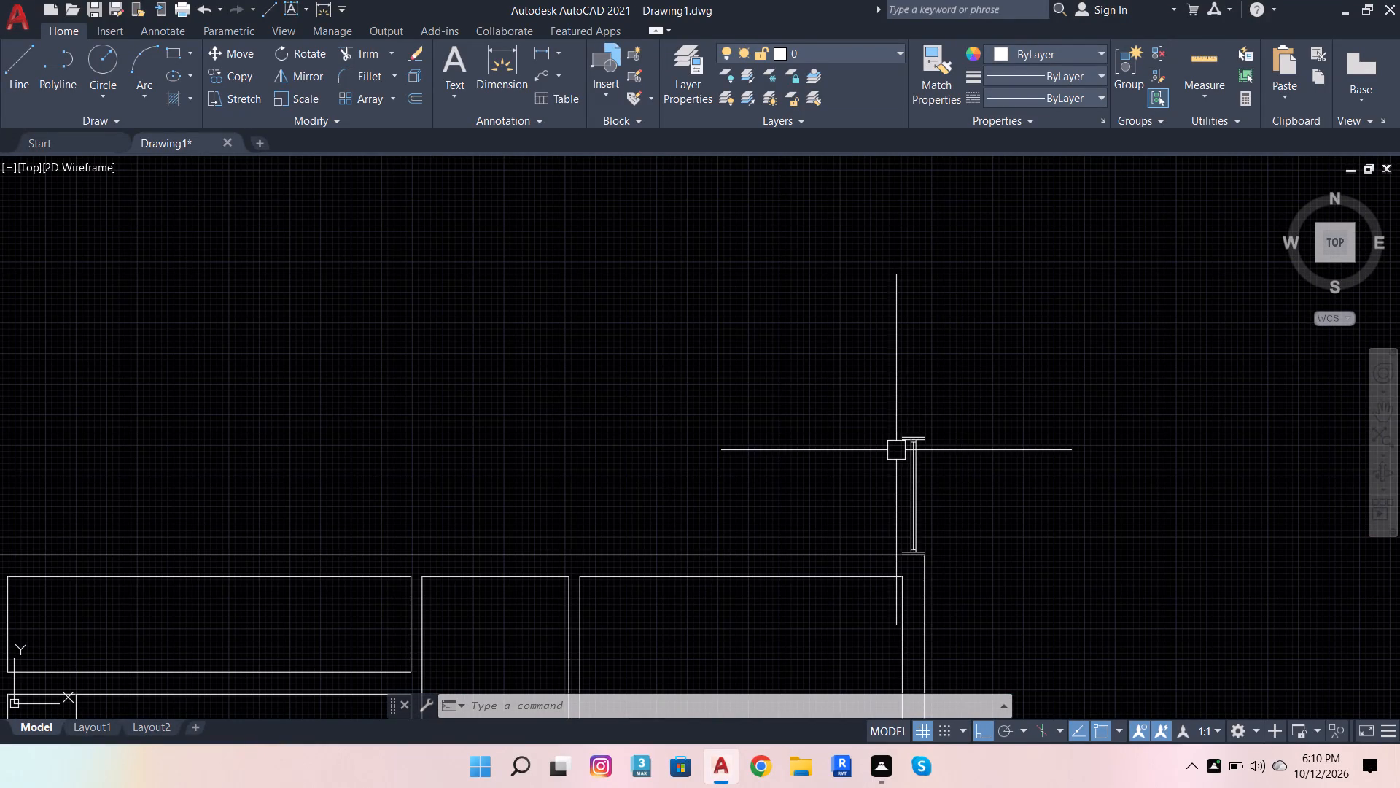
{"action": "left_click", "coordinate": [911, 436]}
{"action": "scroll", "coordinate": [781, 439], "scroll_direction": "down", "scroll_amount": 3}
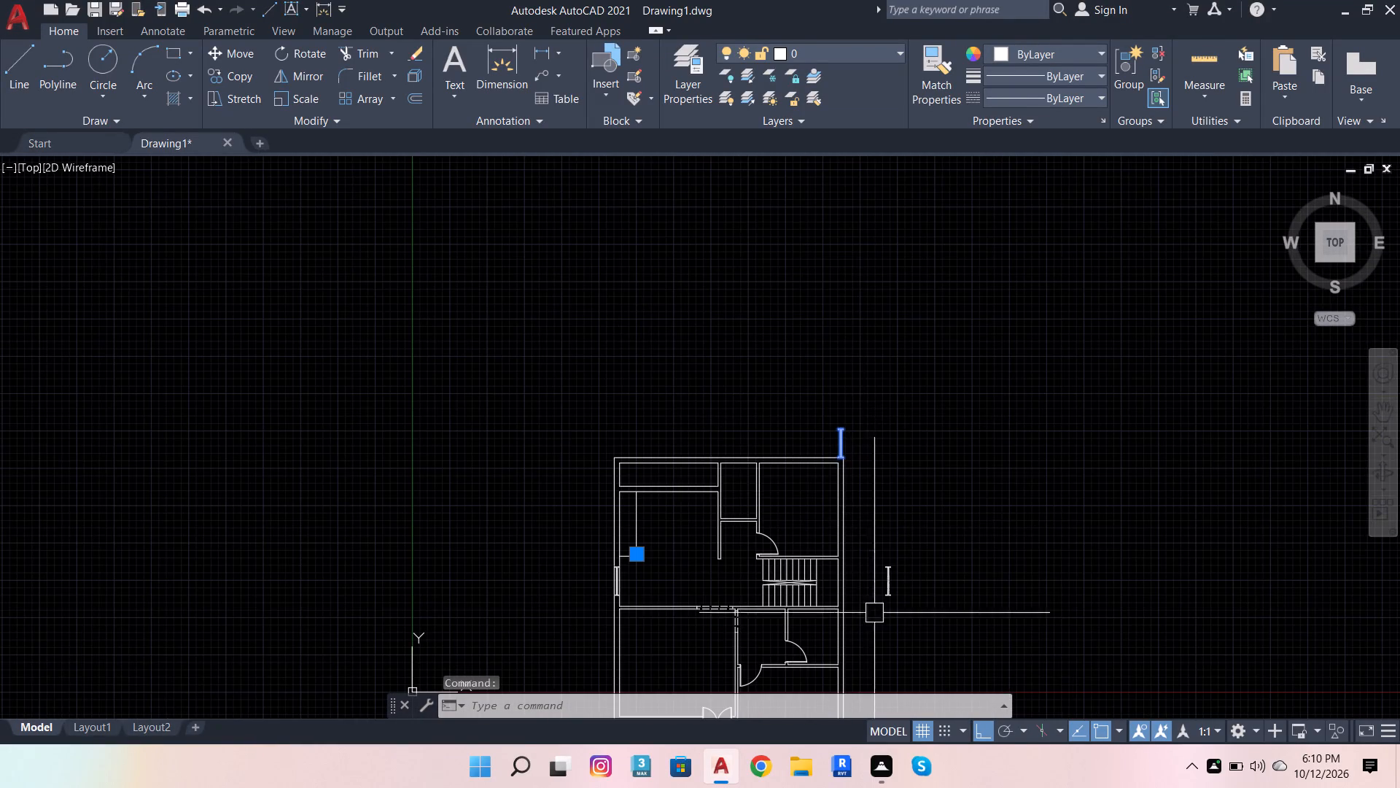
{"action": "scroll", "coordinate": [870, 546], "scroll_direction": "down", "scroll_amount": 2}
{"action": "scroll", "coordinate": [868, 573], "scroll_direction": "up", "scroll_amount": 3}
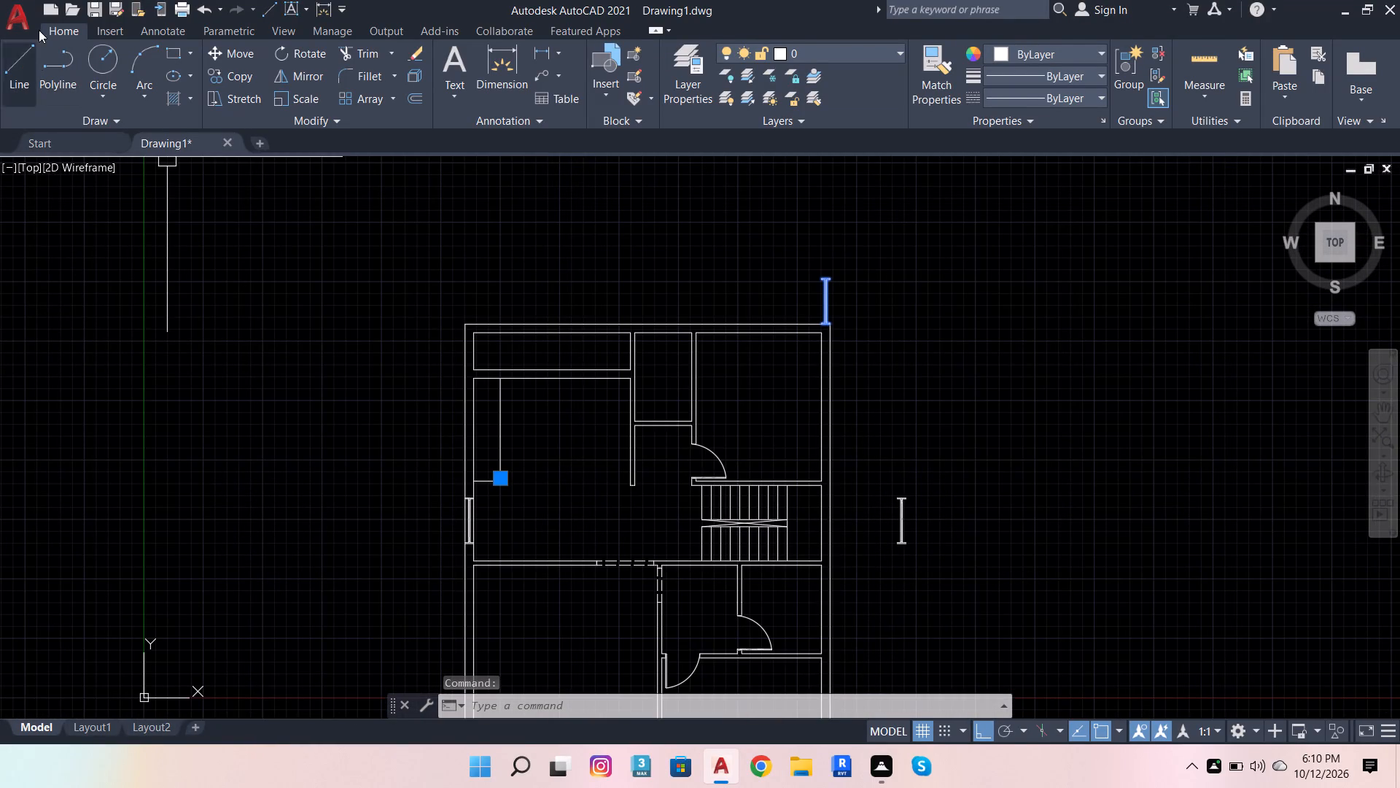
{"action": "left_click", "coordinate": [22, 54]}
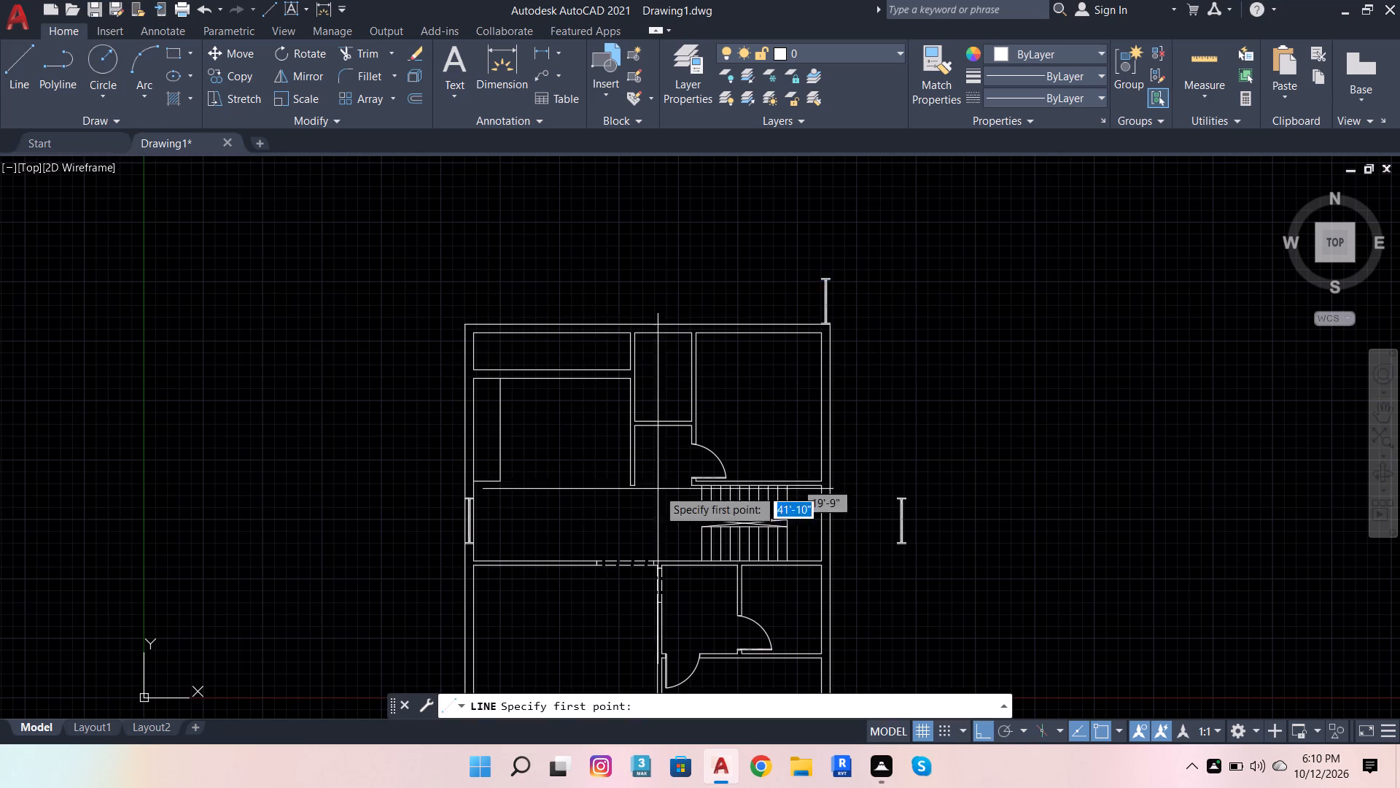
{"action": "scroll", "coordinate": [836, 552], "scroll_direction": "up", "scroll_amount": 2}
{"action": "left_click", "coordinate": [729, 412]}
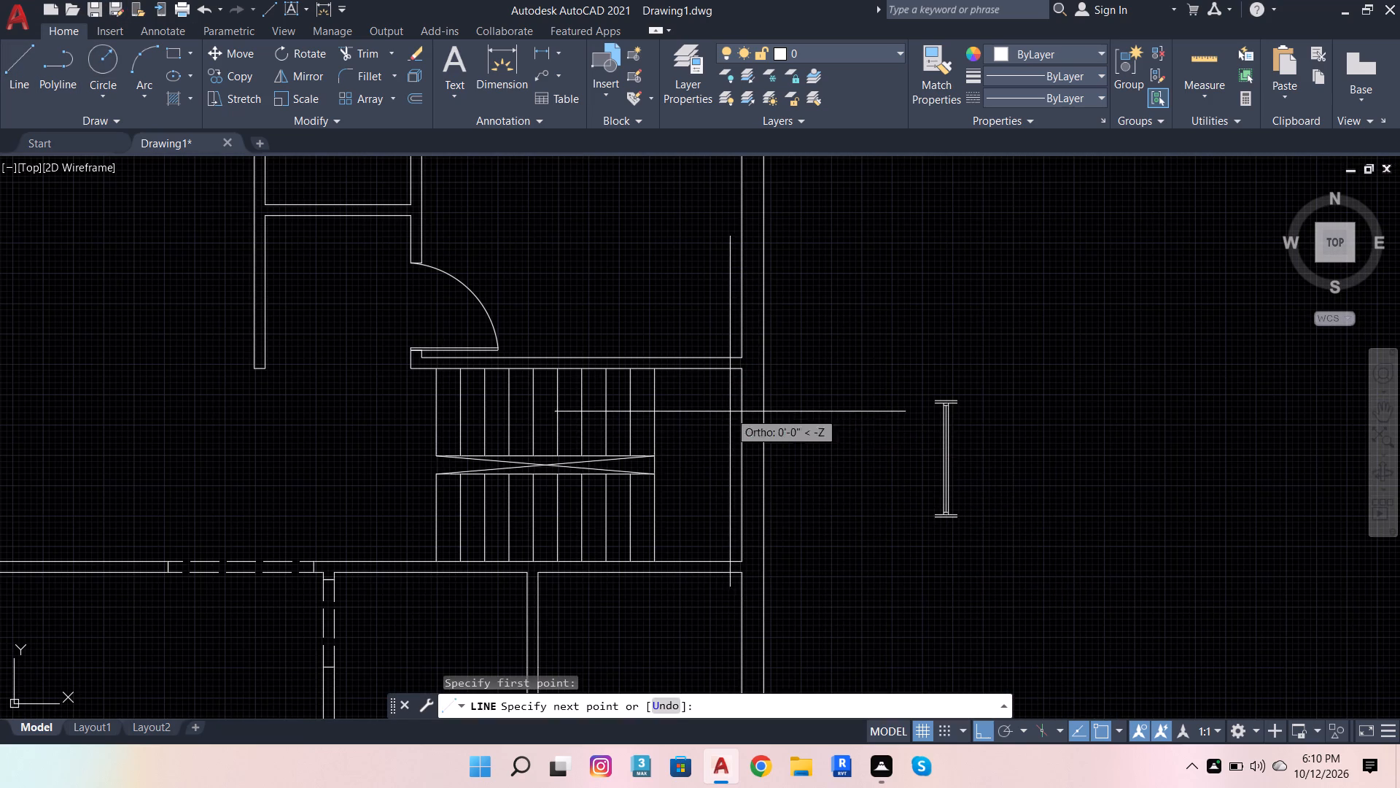
{"action": "left_click", "coordinate": [854, 395]}
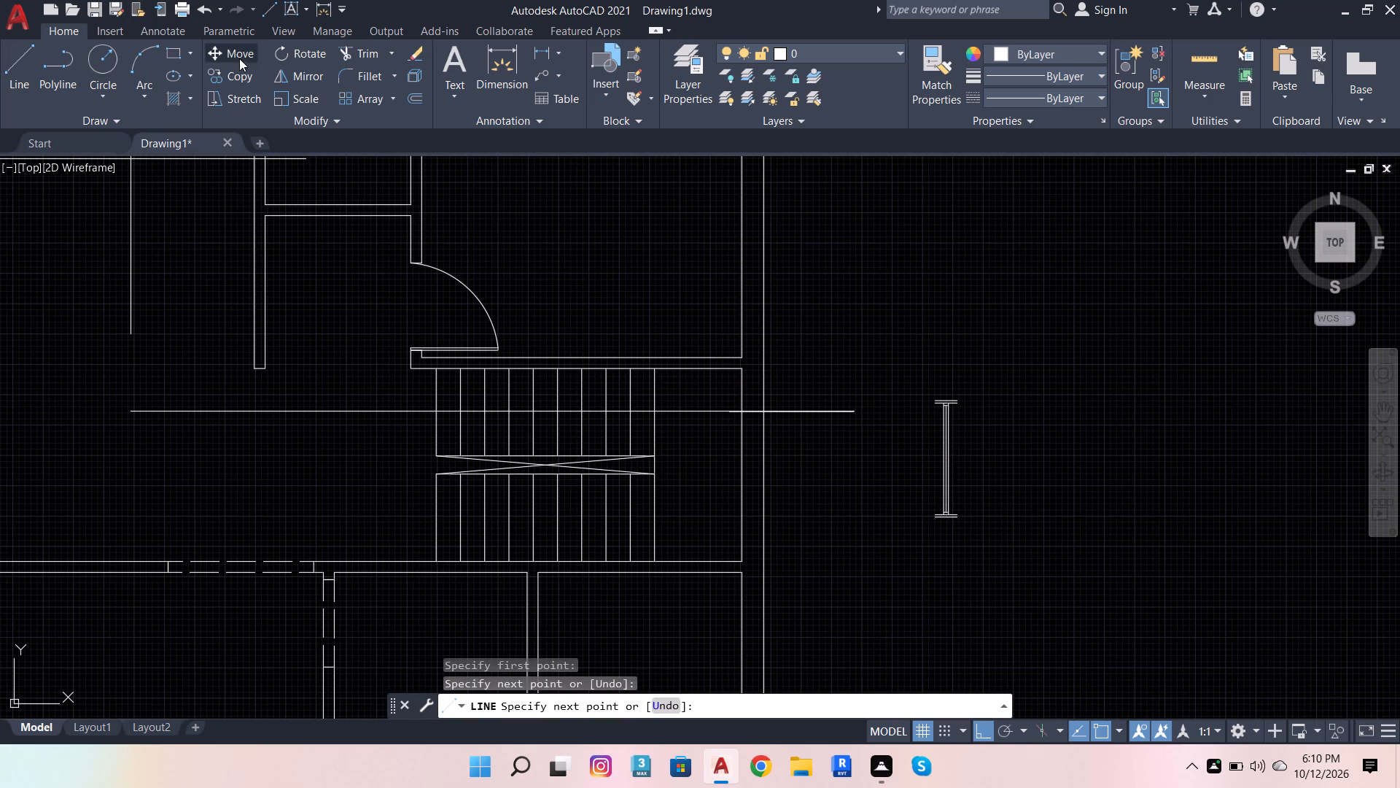
{"action": "key", "text": "Escape"}
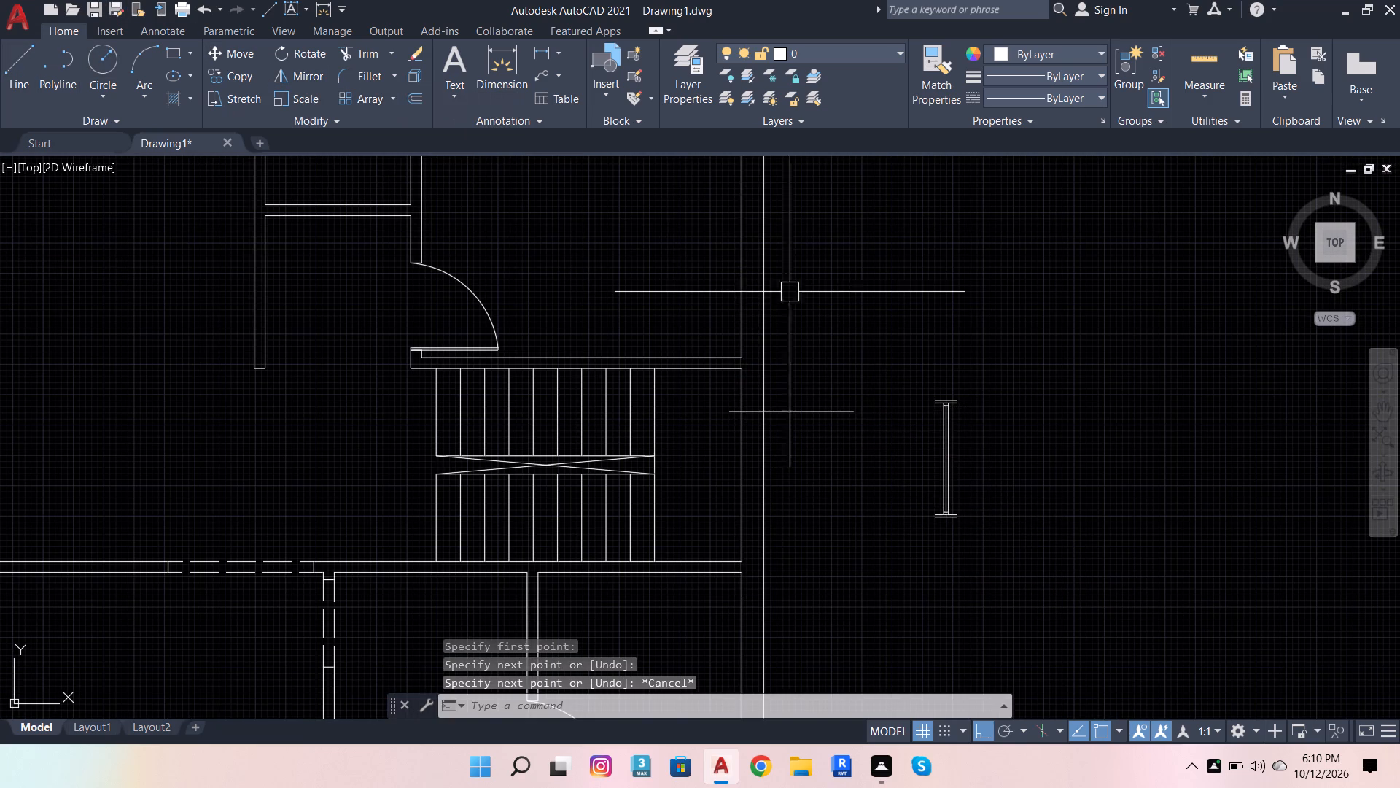
Move the detached east window copy by its northwest corner to where the guide line meets the east wall's inner face.
{"action": "left_click", "coordinate": [917, 363]}
{"action": "left_click", "coordinate": [1037, 550]}
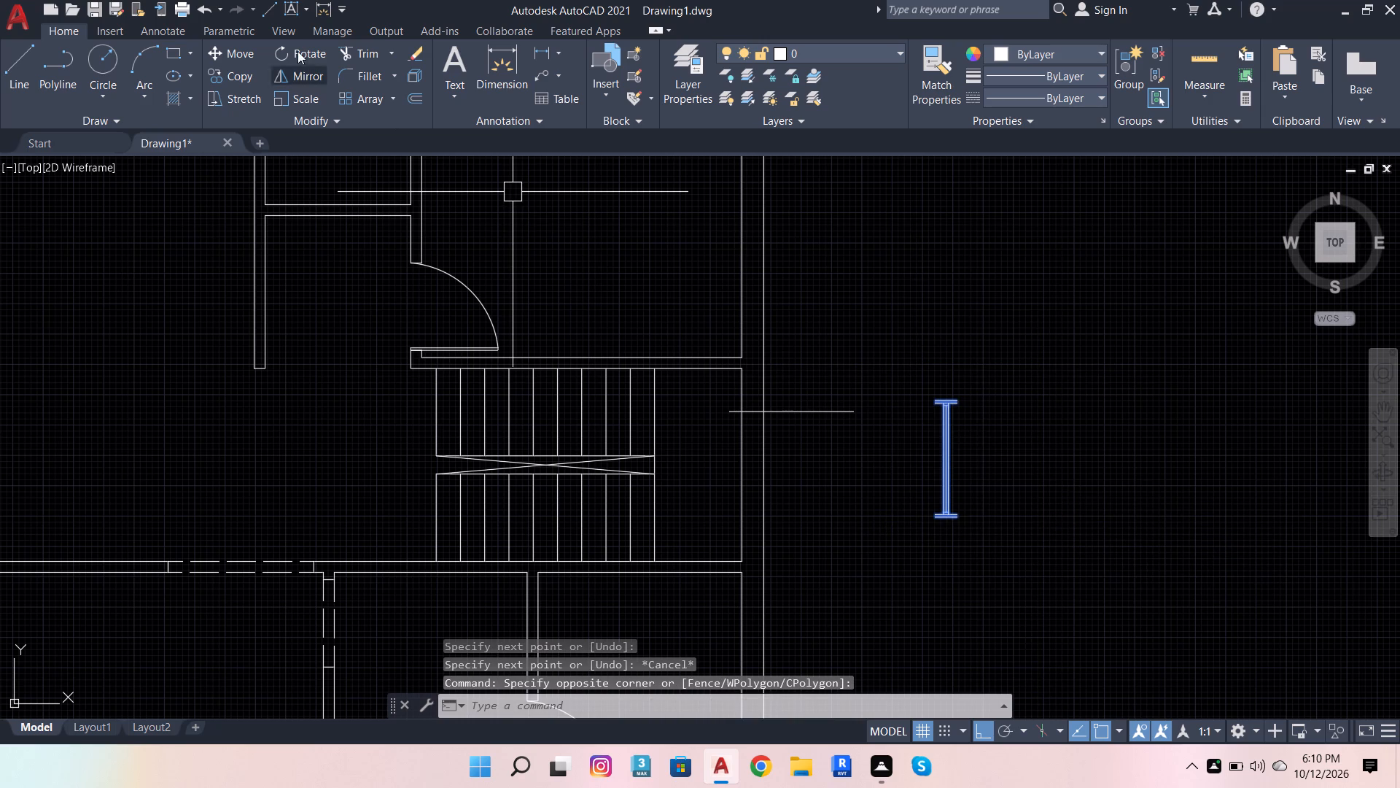
{"action": "left_click", "coordinate": [231, 57]}
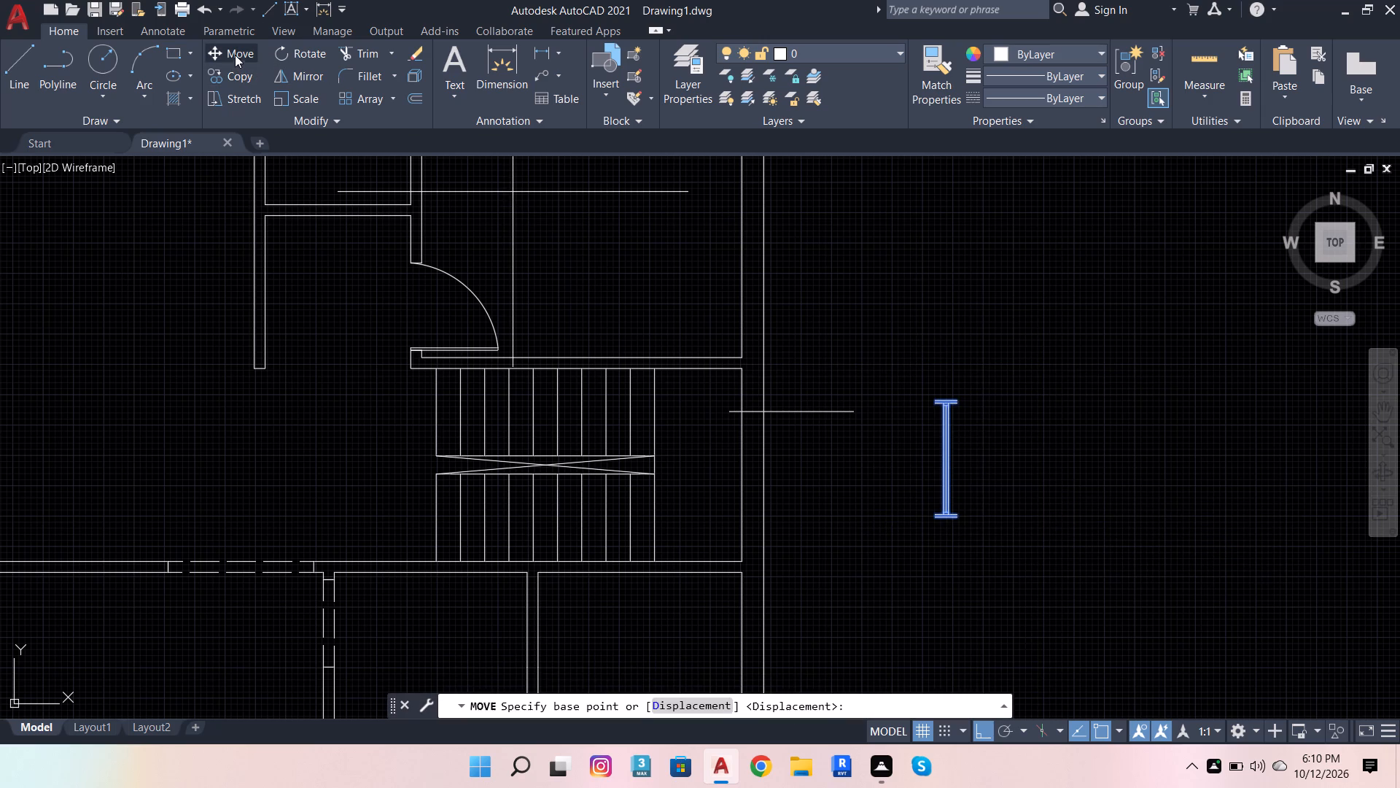
{"action": "scroll", "coordinate": [901, 398], "scroll_direction": "up", "scroll_amount": 3}
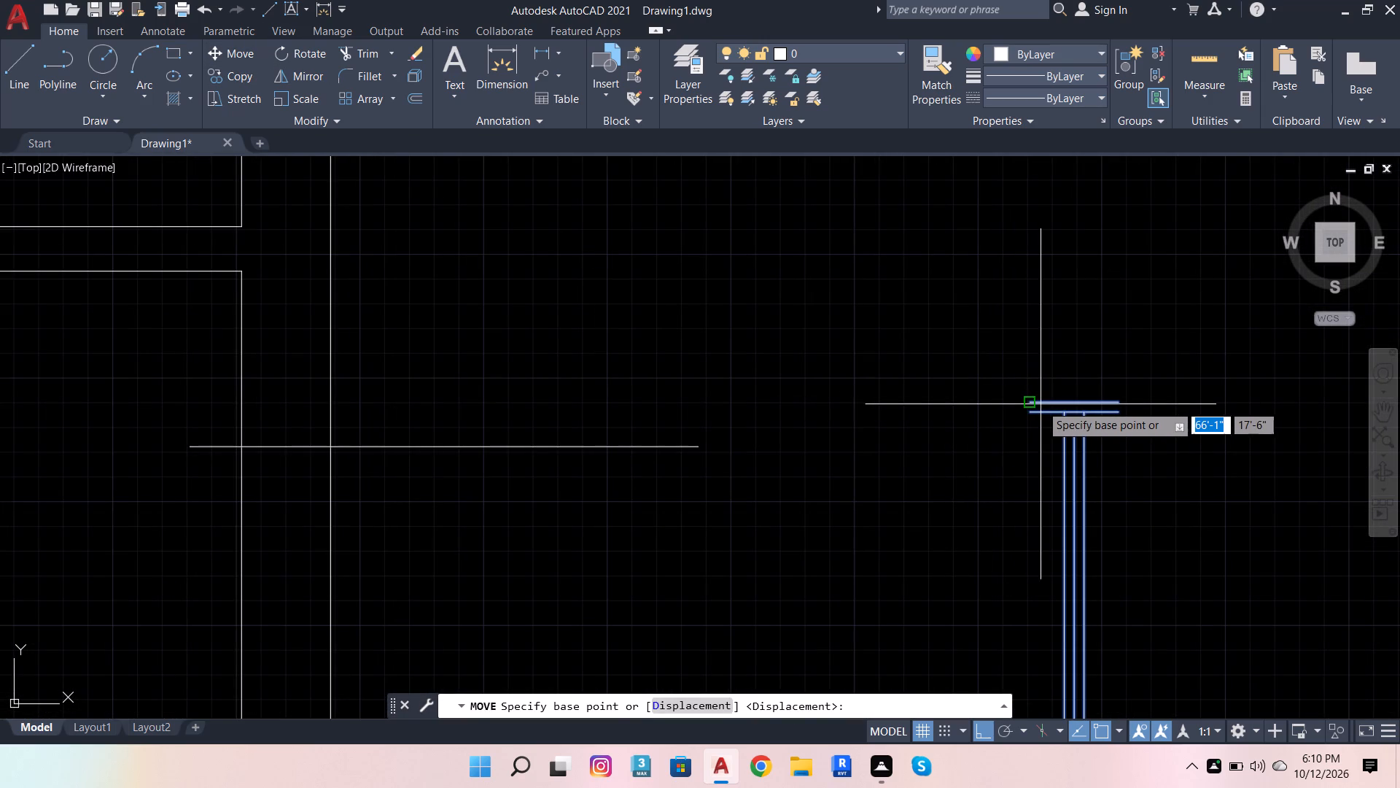
{"action": "left_click", "coordinate": [1032, 405]}
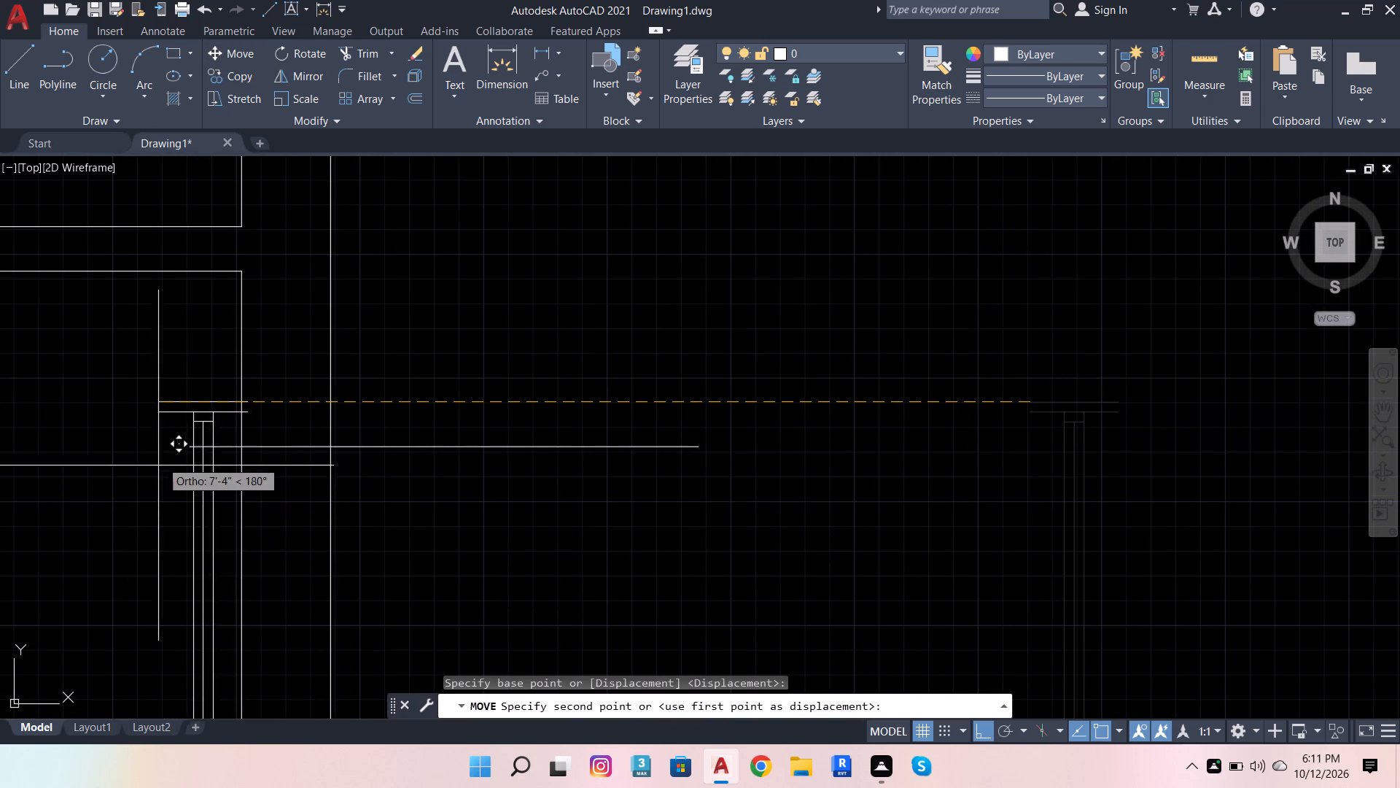
{"action": "left_click", "coordinate": [240, 445]}
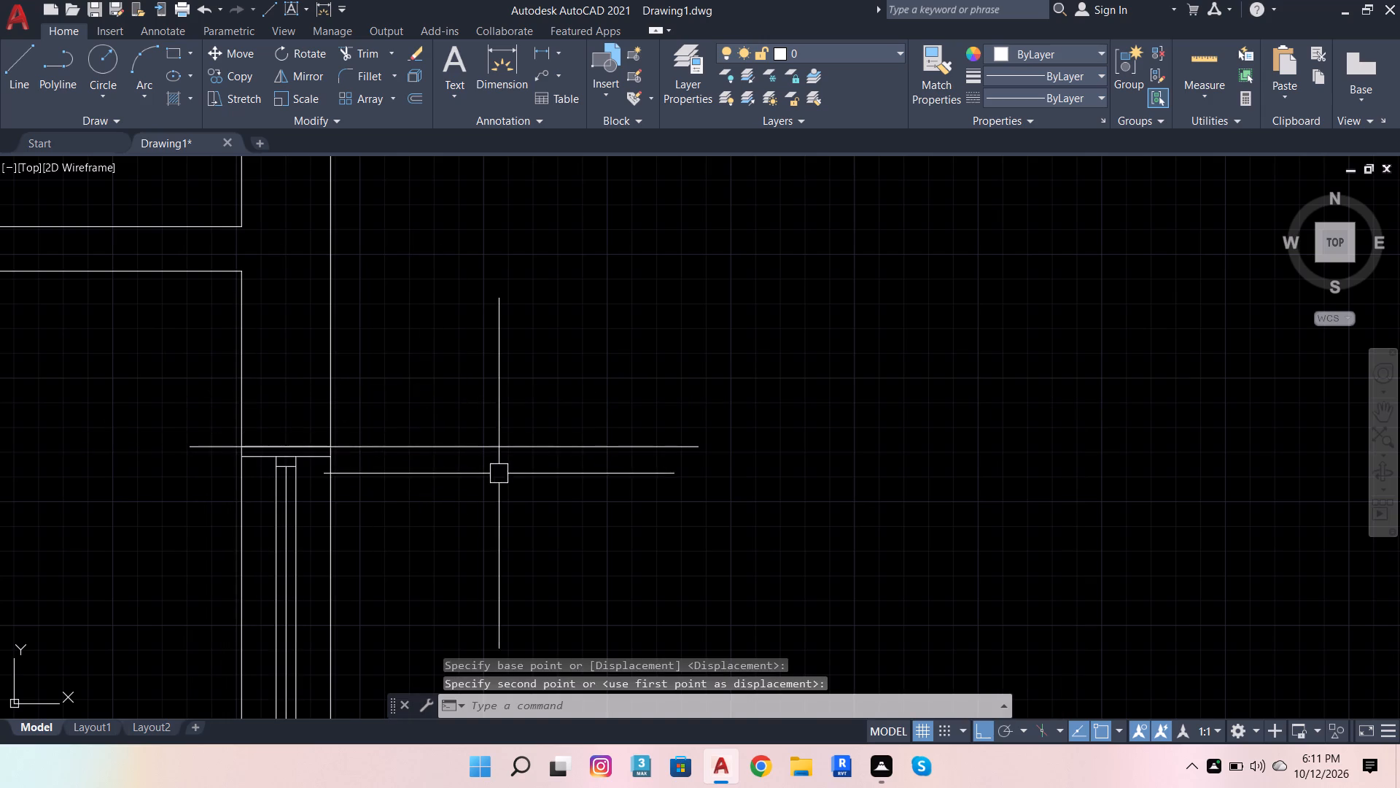
Erase the horizontal guide line crossing the east wall.
{"action": "left_click", "coordinate": [497, 446]}
{"action": "key", "text": "Delete"}
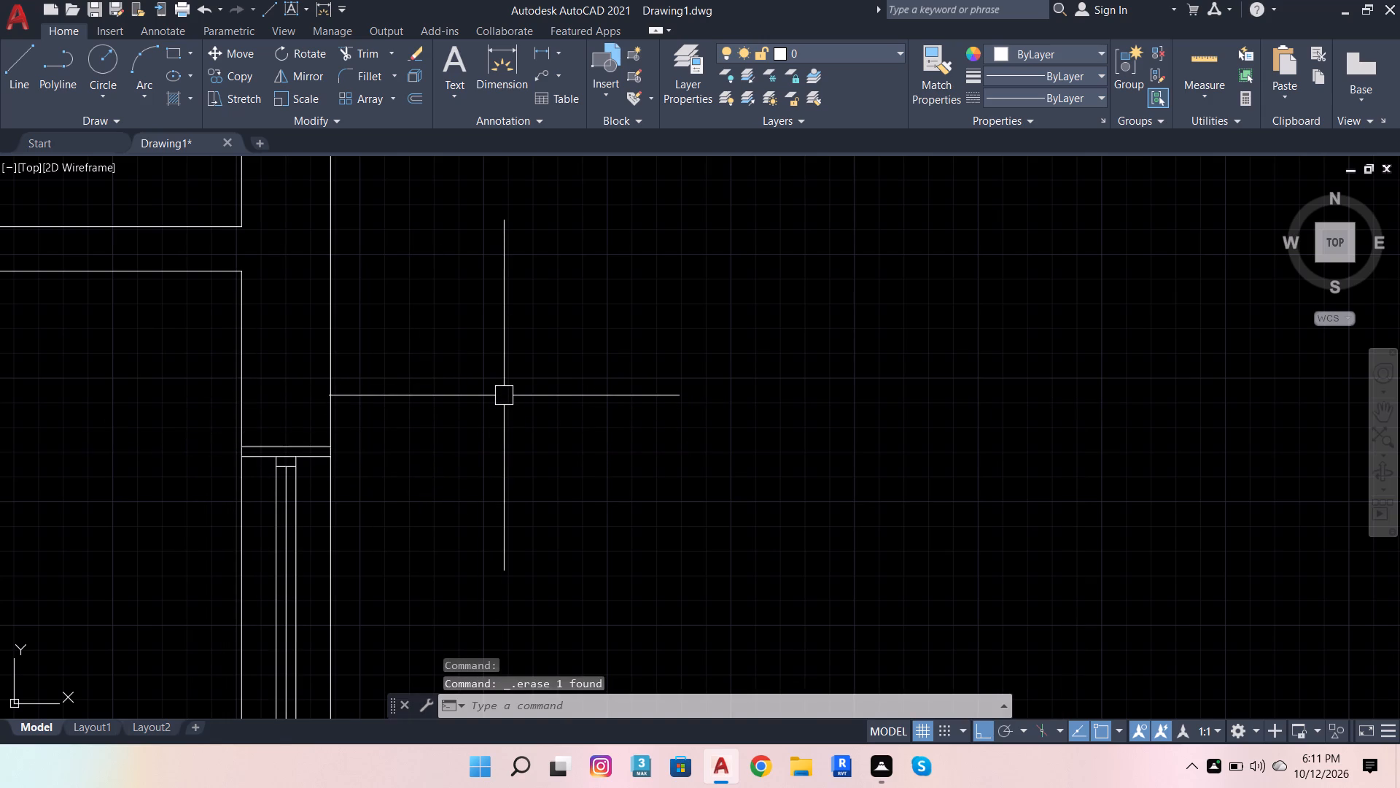
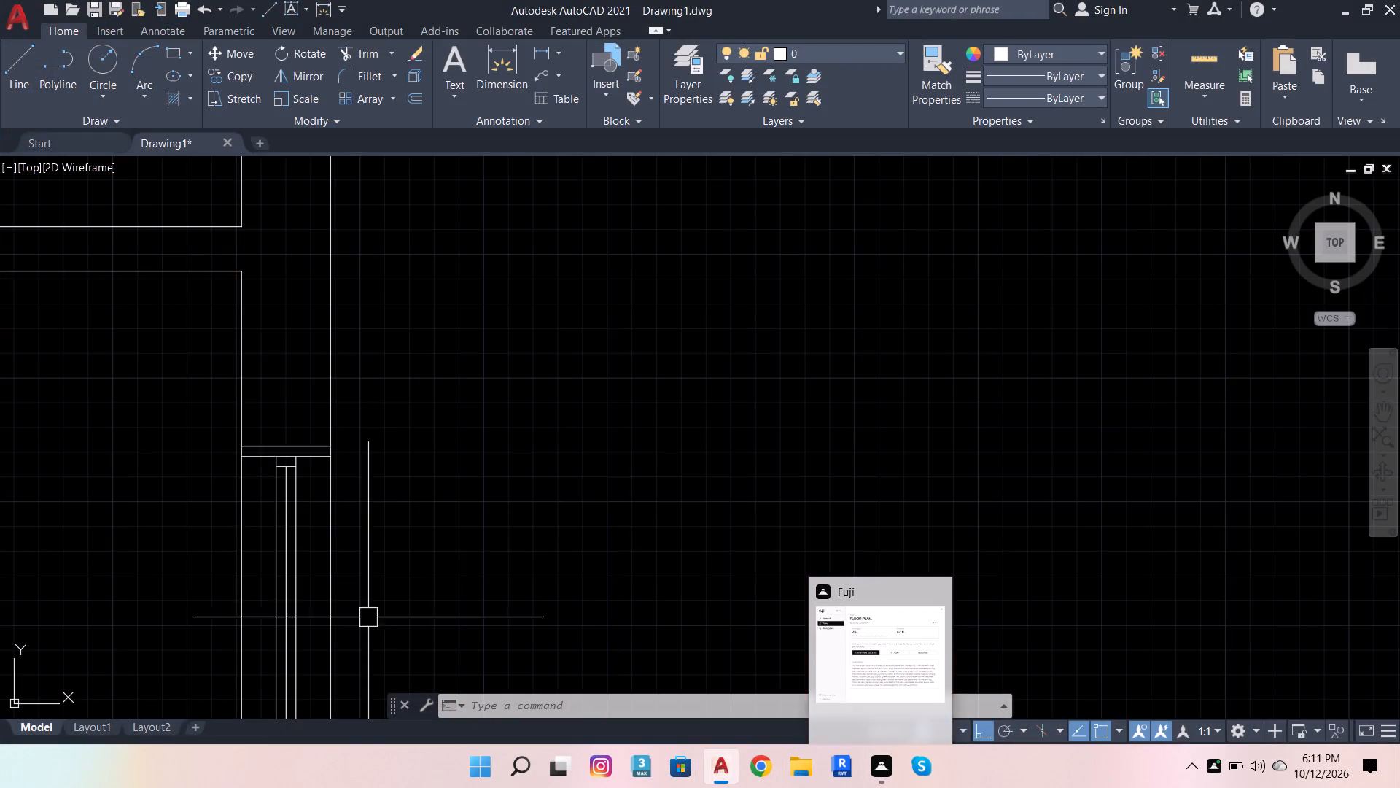
Draw a short horizontal guide line across the east wall beside the northeast room.
{"action": "scroll", "coordinate": [803, 417], "scroll_direction": "down", "scroll_amount": 4}
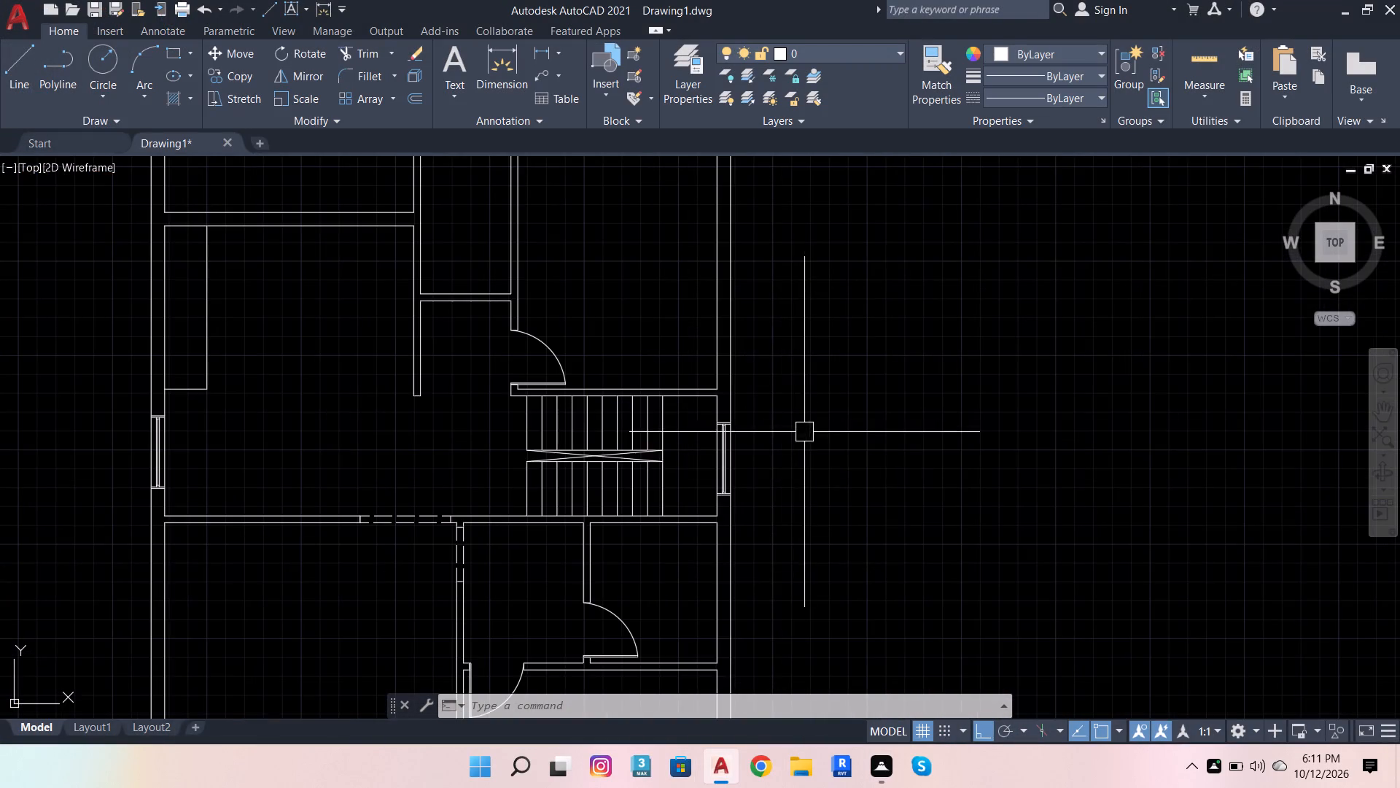
{"action": "scroll", "coordinate": [866, 397], "scroll_direction": "down", "scroll_amount": 3}
{"action": "scroll", "coordinate": [806, 290], "scroll_direction": "up", "scroll_amount": 3}
{"action": "scroll", "coordinate": [927, 425], "scroll_direction": "down", "scroll_amount": 1}
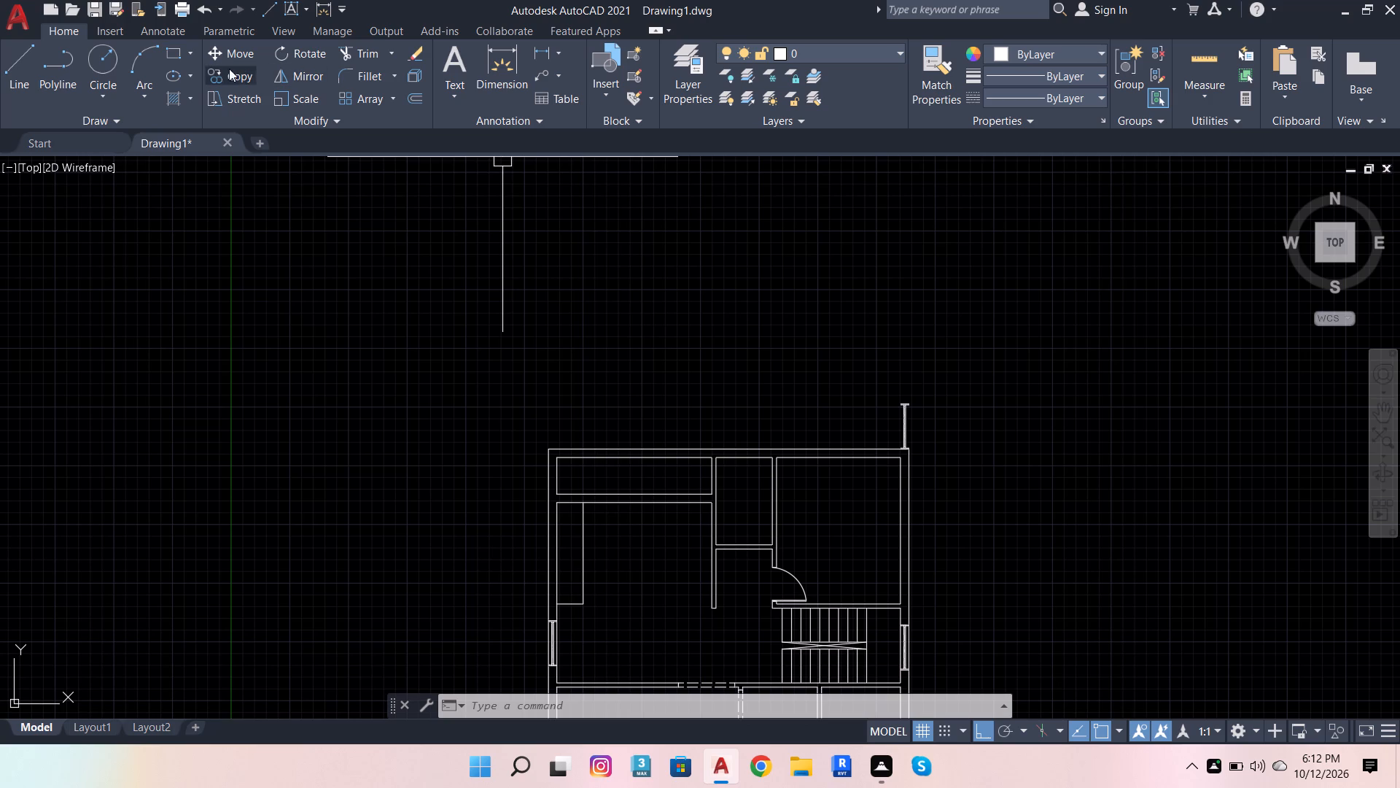
{"action": "left_click", "coordinate": [13, 69]}
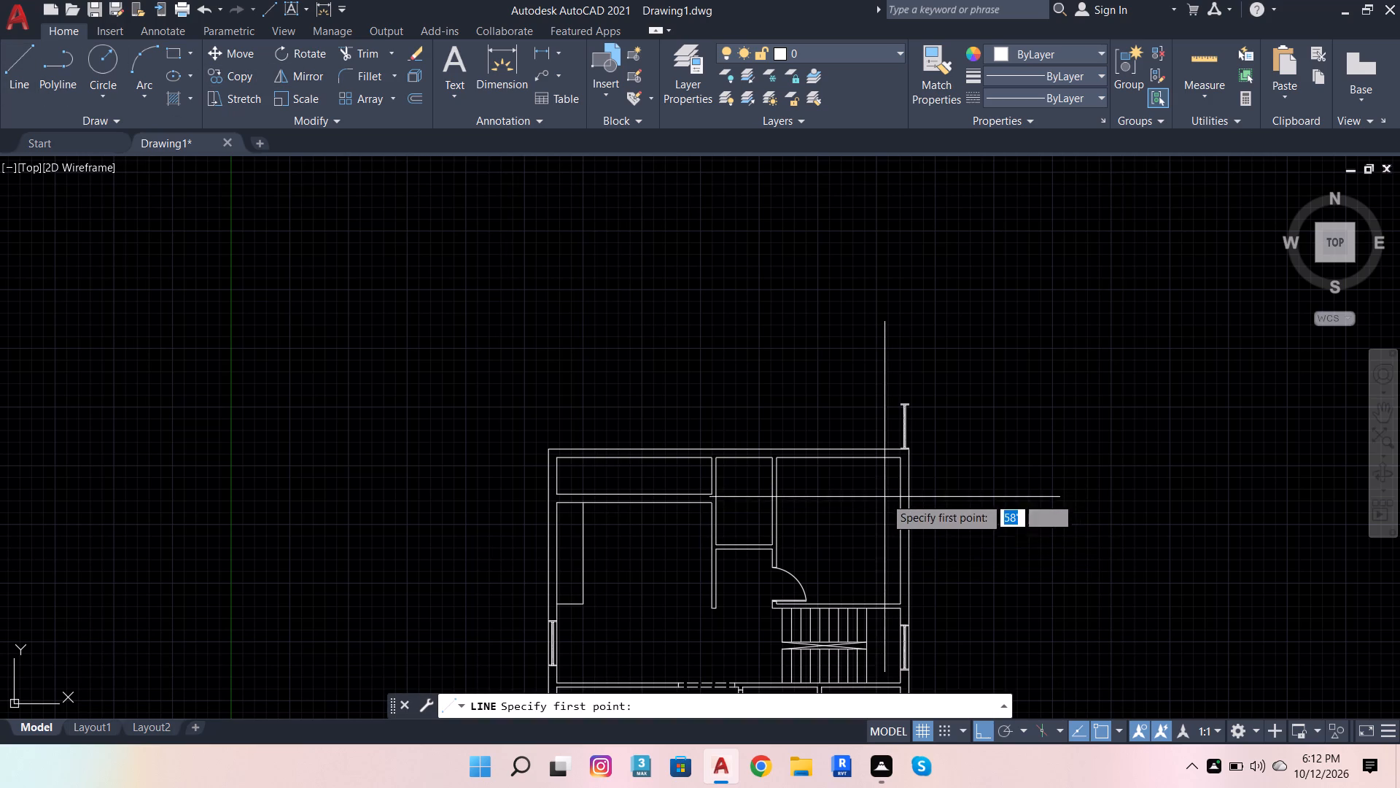
{"action": "left_click", "coordinate": [887, 496]}
{"action": "left_click", "coordinate": [975, 500]}
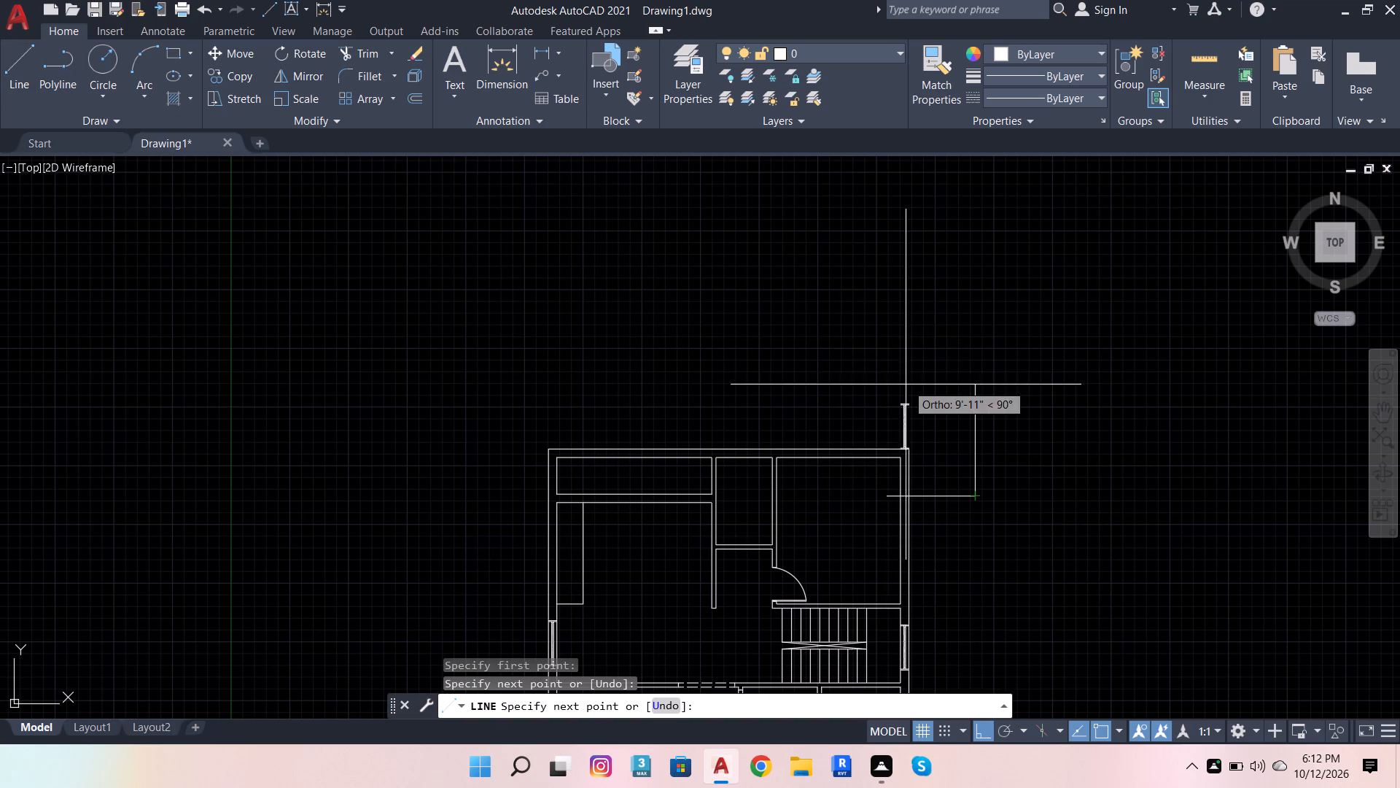
{"action": "key", "text": "Escape"}
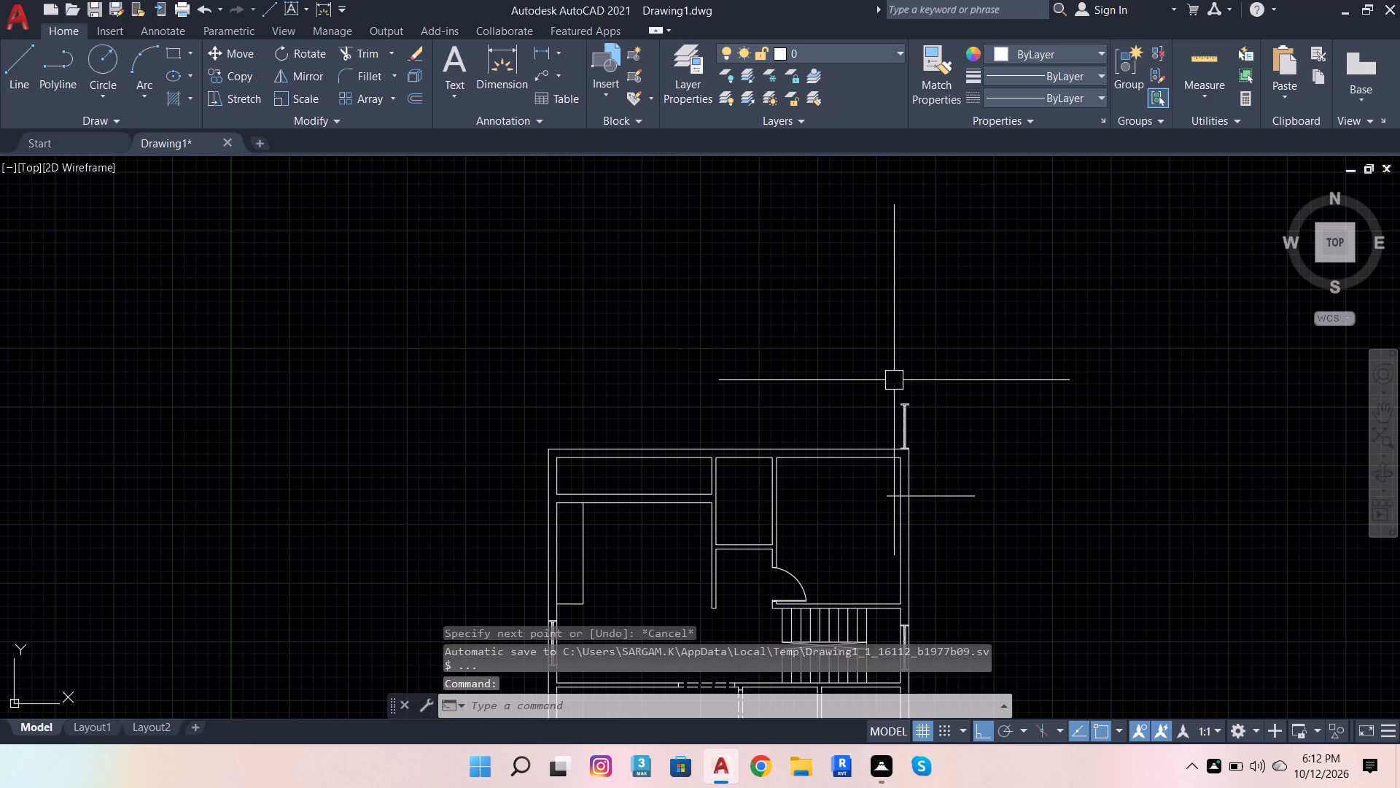
Move the detached window copy by its northwest corner to where the guide line meets the northeast room's inner east wall face.
{"action": "left_click", "coordinate": [894, 380]}
{"action": "left_click", "coordinate": [944, 455]}
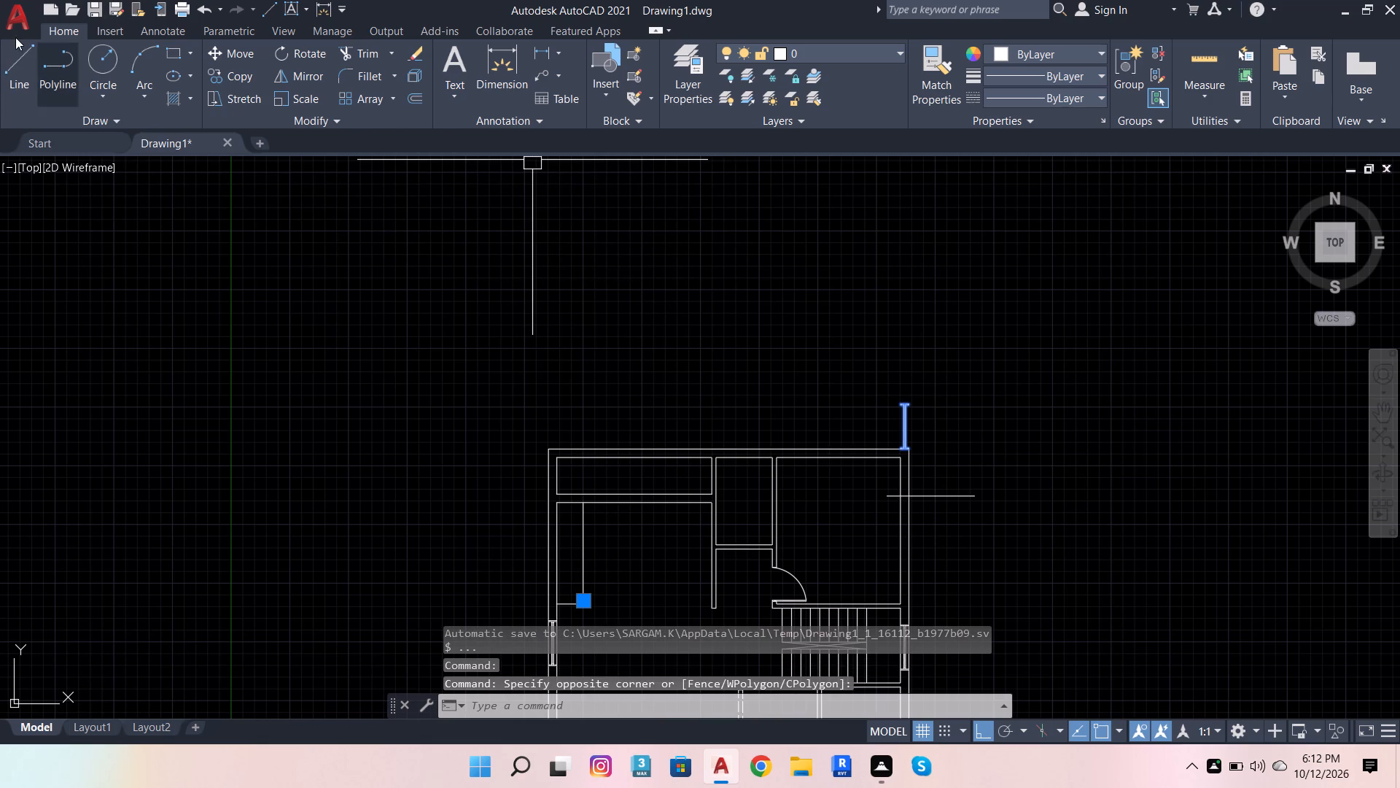
{"action": "left_click", "coordinate": [238, 61]}
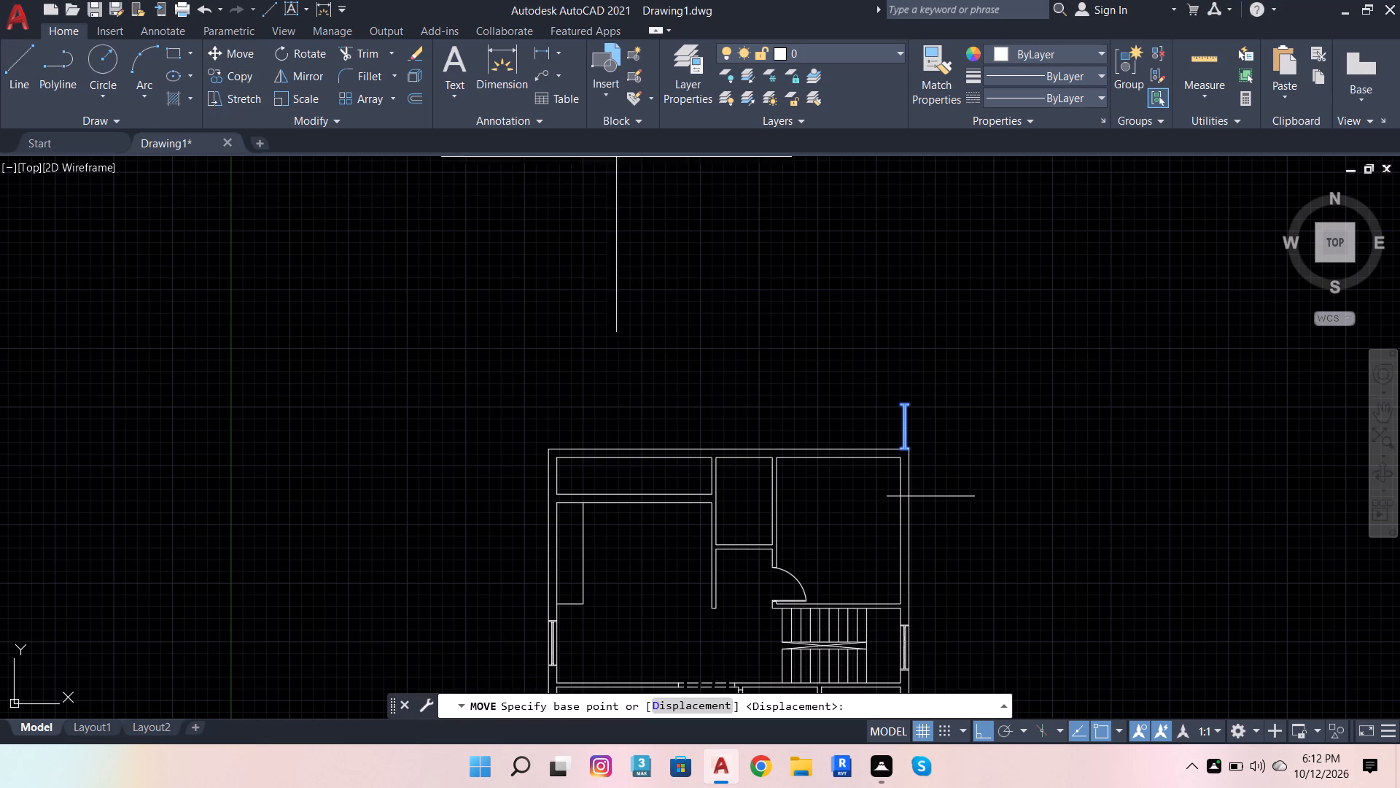
{"action": "scroll", "coordinate": [925, 417], "scroll_direction": "up", "scroll_amount": 2}
{"action": "scroll", "coordinate": [863, 371], "scroll_direction": "up", "scroll_amount": 3}
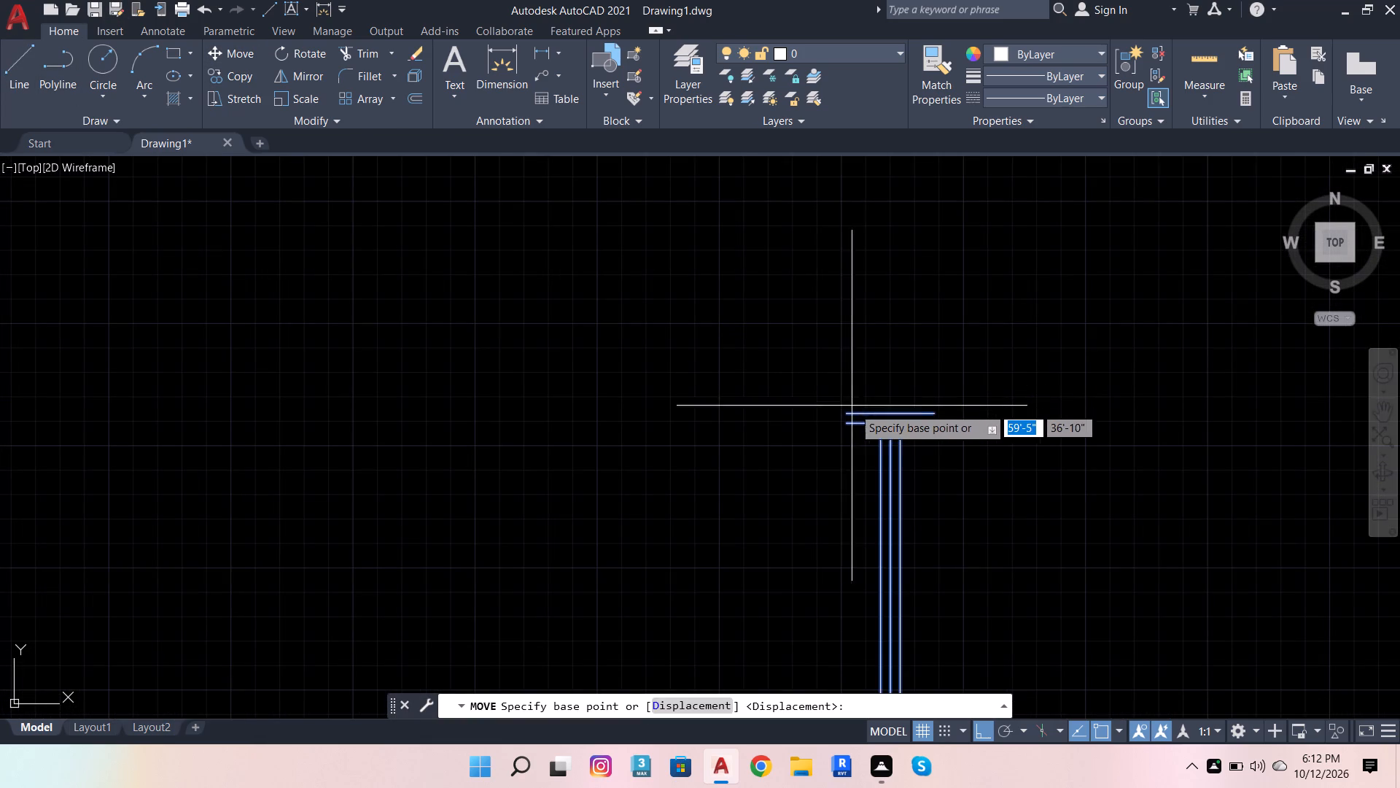
{"action": "left_click", "coordinate": [847, 412]}
{"action": "scroll", "coordinate": [940, 352], "scroll_direction": "down", "scroll_amount": 5}
{"action": "scroll", "coordinate": [948, 492], "scroll_direction": "up", "scroll_amount": 2}
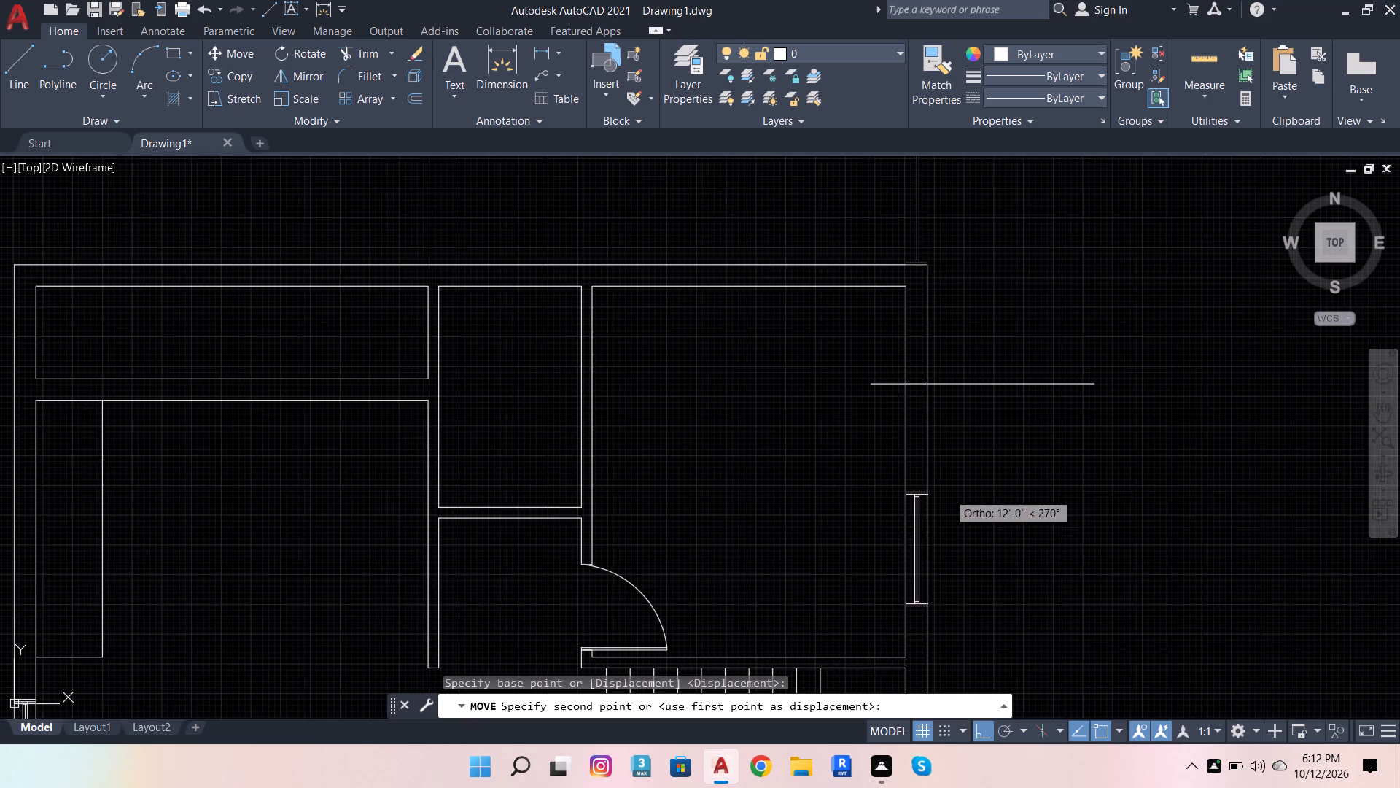
{"action": "scroll", "coordinate": [946, 493], "scroll_direction": "up", "scroll_amount": 2}
{"action": "left_click", "coordinate": [844, 217]}
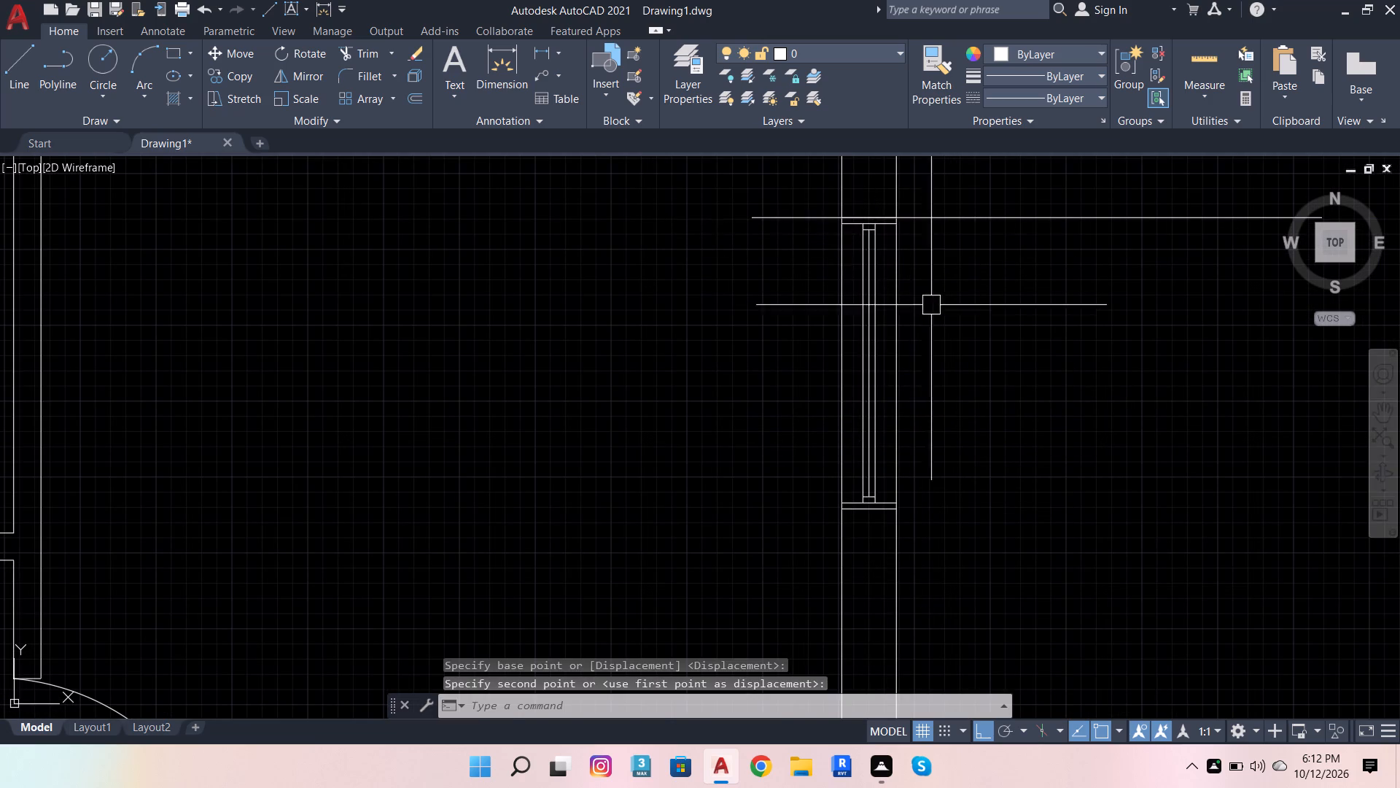
{"action": "scroll", "coordinate": [937, 321], "scroll_direction": "down", "scroll_amount": 1}
{"action": "key", "text": "Escape"}
{"action": "key", "text": "Escape"}
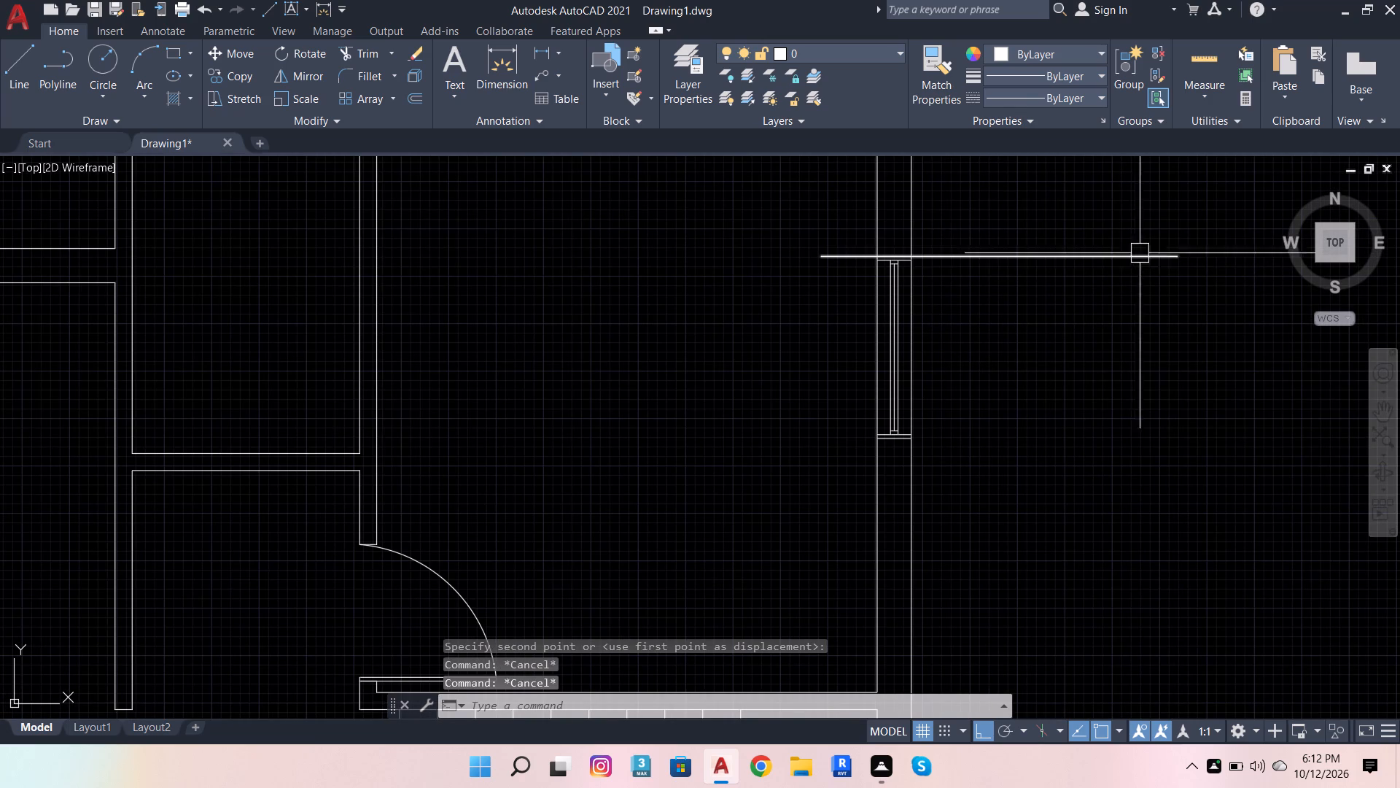
Erase the horizontal guide line crossing the east wall at the northeast room's window.
{"action": "left_click", "coordinate": [1139, 255]}
{"action": "key", "text": "Delete"}
Examine the overall floor plan, including the dashed openings and the area around the staircase.
{"action": "scroll", "coordinate": [1062, 287], "scroll_direction": "down", "scroll_amount": 3}
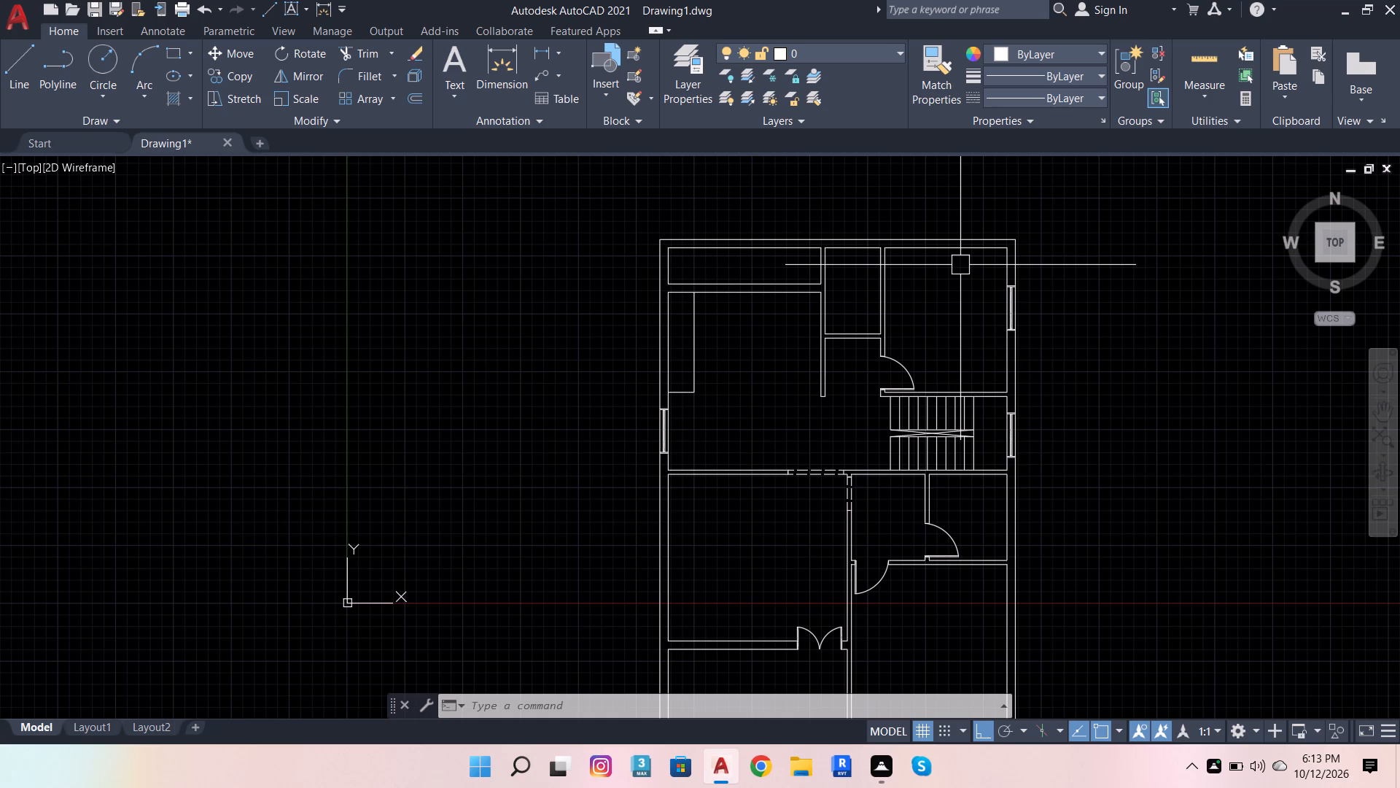
{"action": "scroll", "coordinate": [668, 374], "scroll_direction": "down", "scroll_amount": 2}
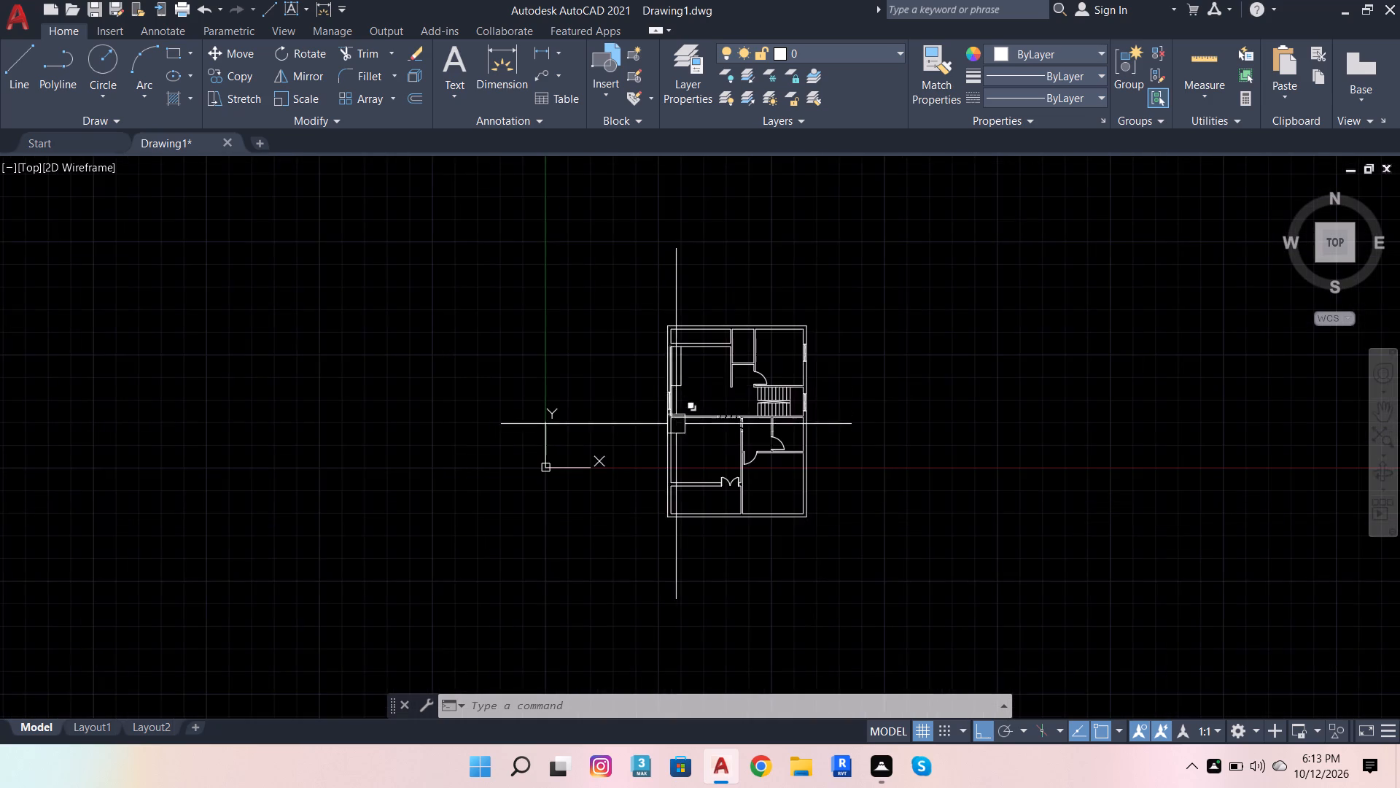
{"action": "scroll", "coordinate": [680, 461], "scroll_direction": "up", "scroll_amount": 2}
{"action": "scroll", "coordinate": [827, 330], "scroll_direction": "up", "scroll_amount": 4}
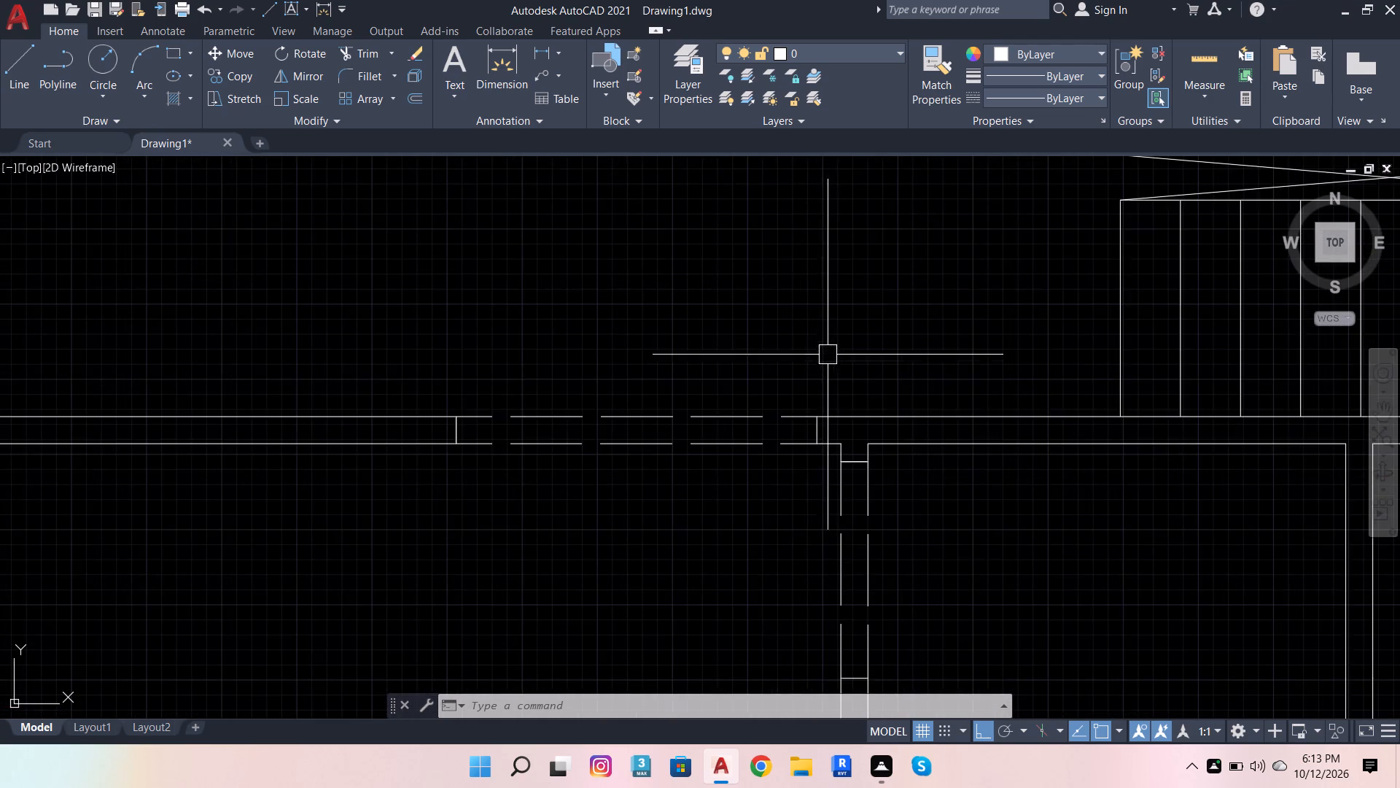
{"action": "scroll", "coordinate": [812, 447], "scroll_direction": "down", "scroll_amount": 1}
{"action": "scroll", "coordinate": [809, 455], "scroll_direction": "up", "scroll_amount": 3}
{"action": "scroll", "coordinate": [873, 413], "scroll_direction": "down", "scroll_amount": 2}
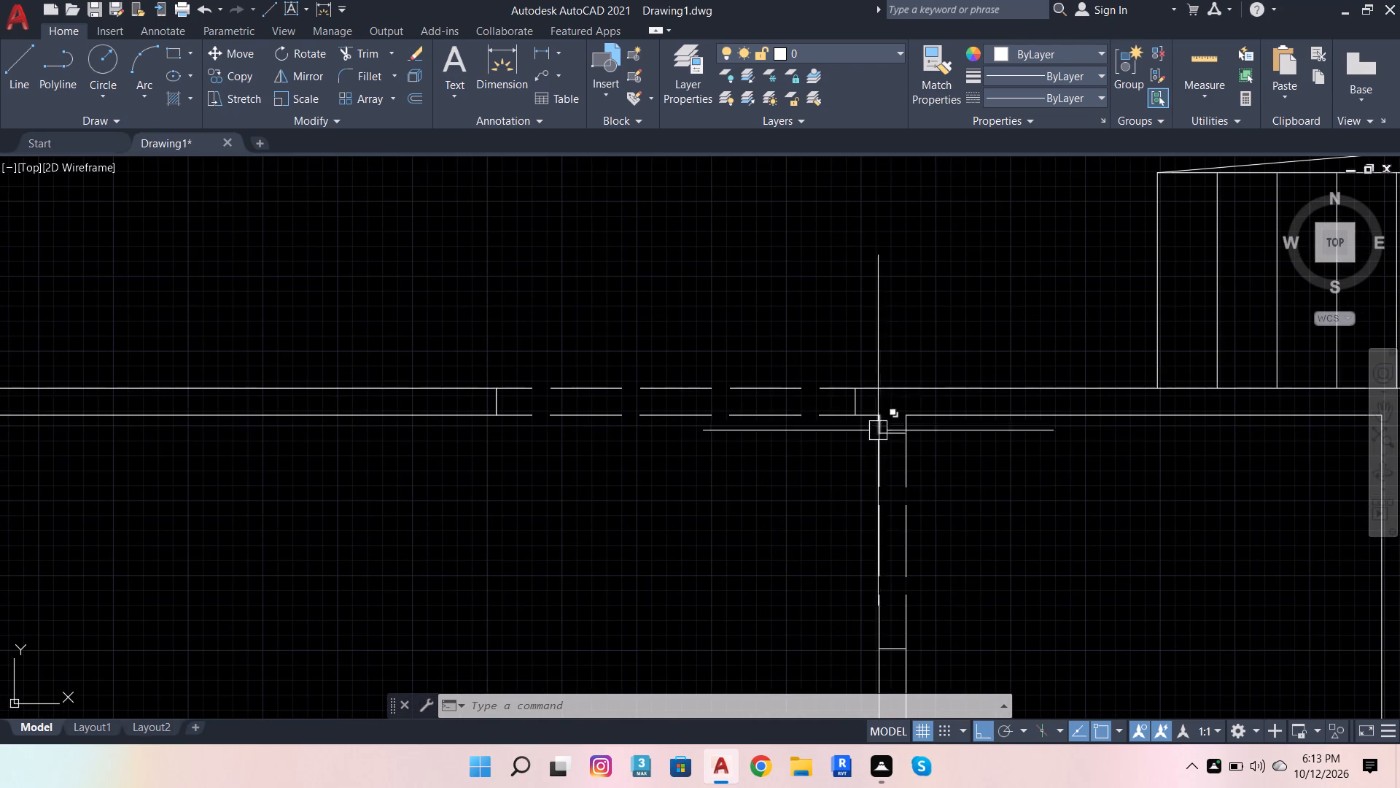
{"action": "scroll", "coordinate": [719, 644], "scroll_direction": "down", "scroll_amount": 2}
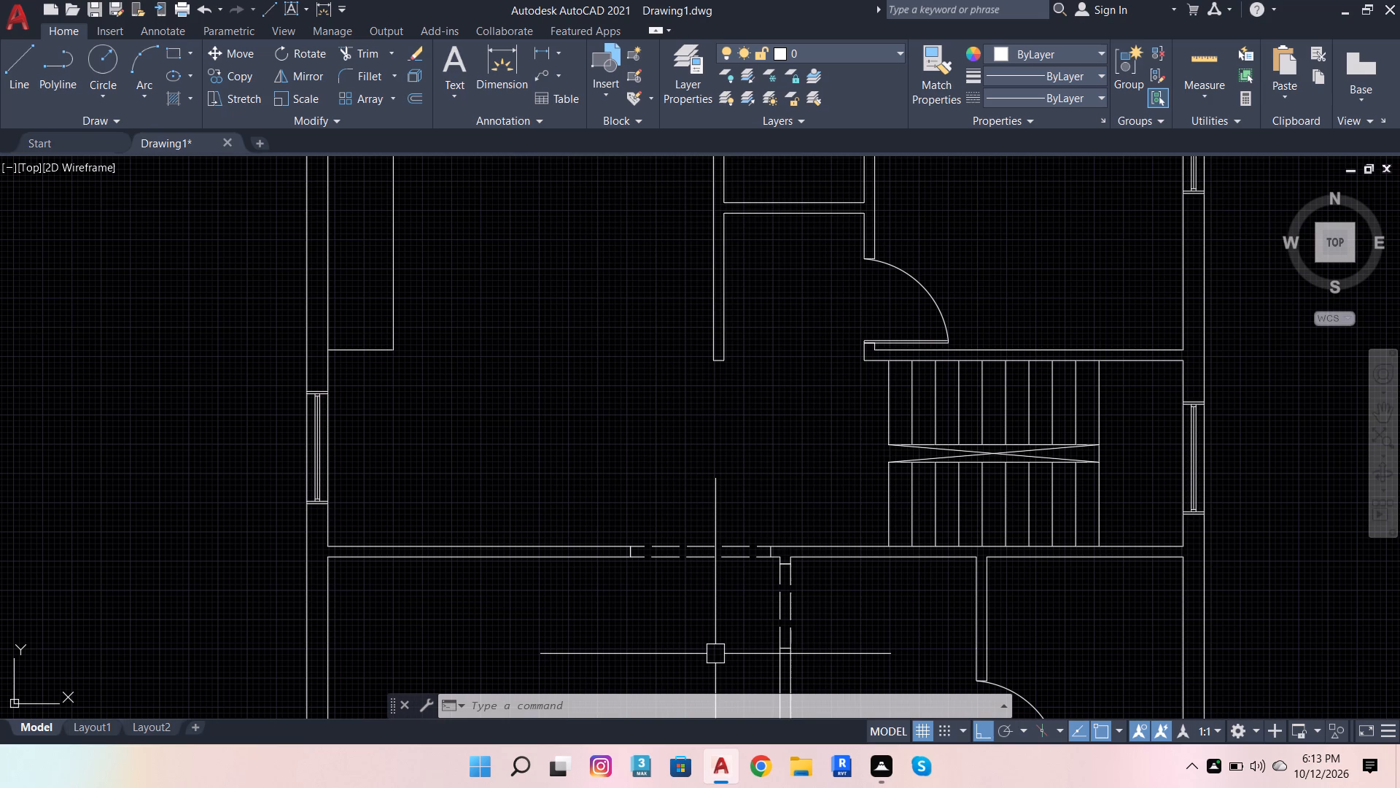
{"action": "scroll", "coordinate": [572, 617], "scroll_direction": "down", "scroll_amount": 4}
{"action": "scroll", "coordinate": [799, 479], "scroll_direction": "down", "scroll_amount": 3}
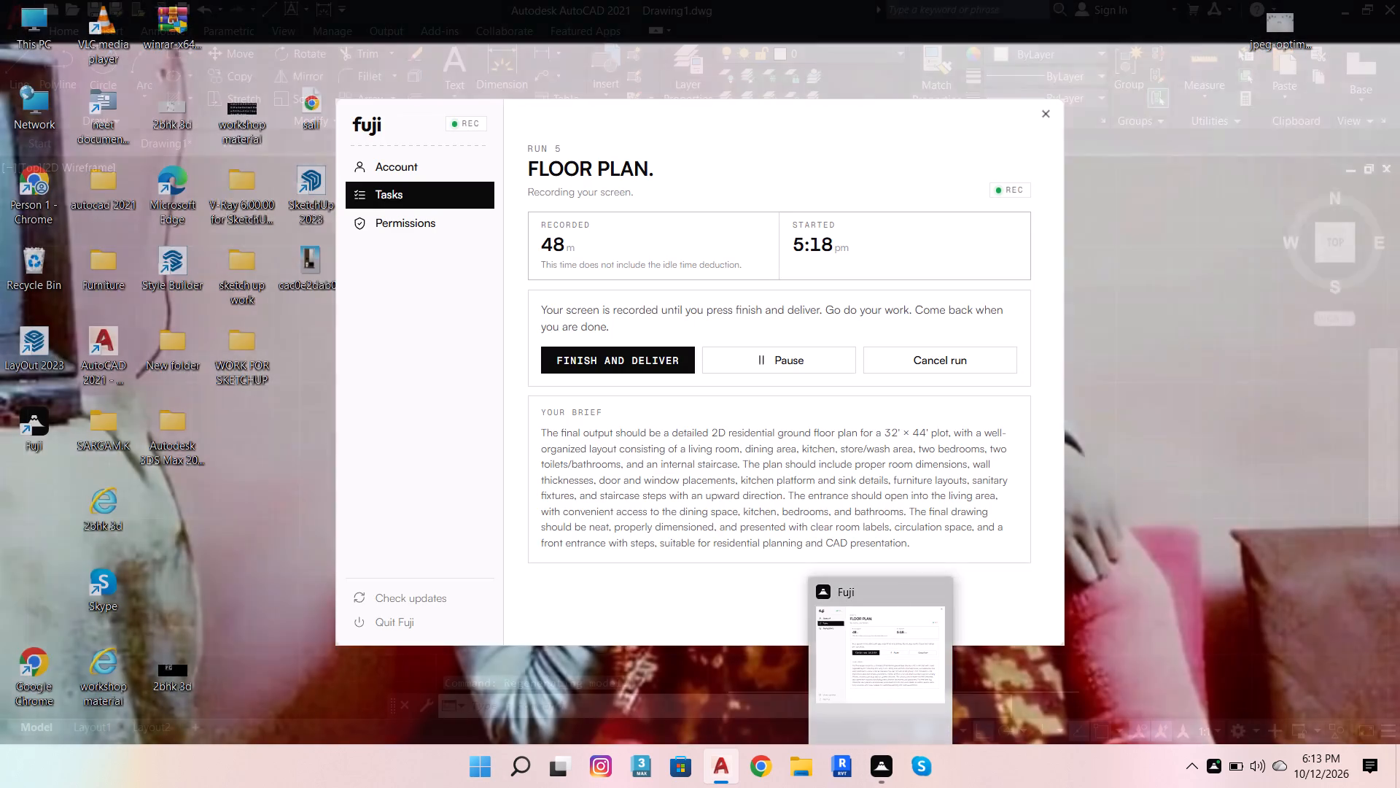
{"action": "scroll", "coordinate": [666, 388], "scroll_direction": "down", "scroll_amount": 4}
{"action": "scroll", "coordinate": [705, 417], "scroll_direction": "up", "scroll_amount": 6}
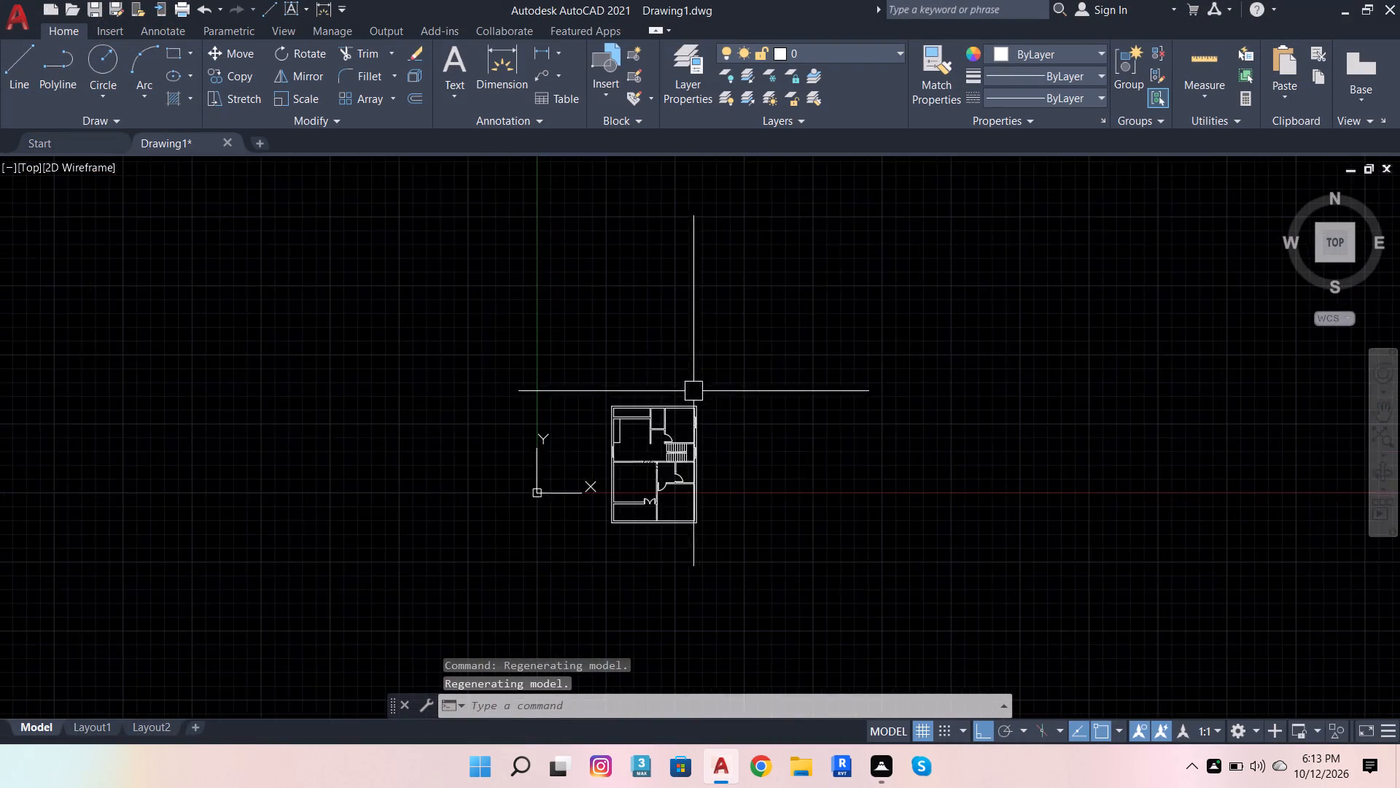
Move the entire floor plan by its southeast corner, with Ortho off, to just northeast of the drawing origin.
{"action": "scroll", "coordinate": [693, 392], "scroll_direction": "up", "scroll_amount": 2}
{"action": "scroll", "coordinate": [664, 429], "scroll_direction": "down", "scroll_amount": 2}
{"action": "left_click", "coordinate": [546, 391]}
{"action": "left_click", "coordinate": [771, 632]}
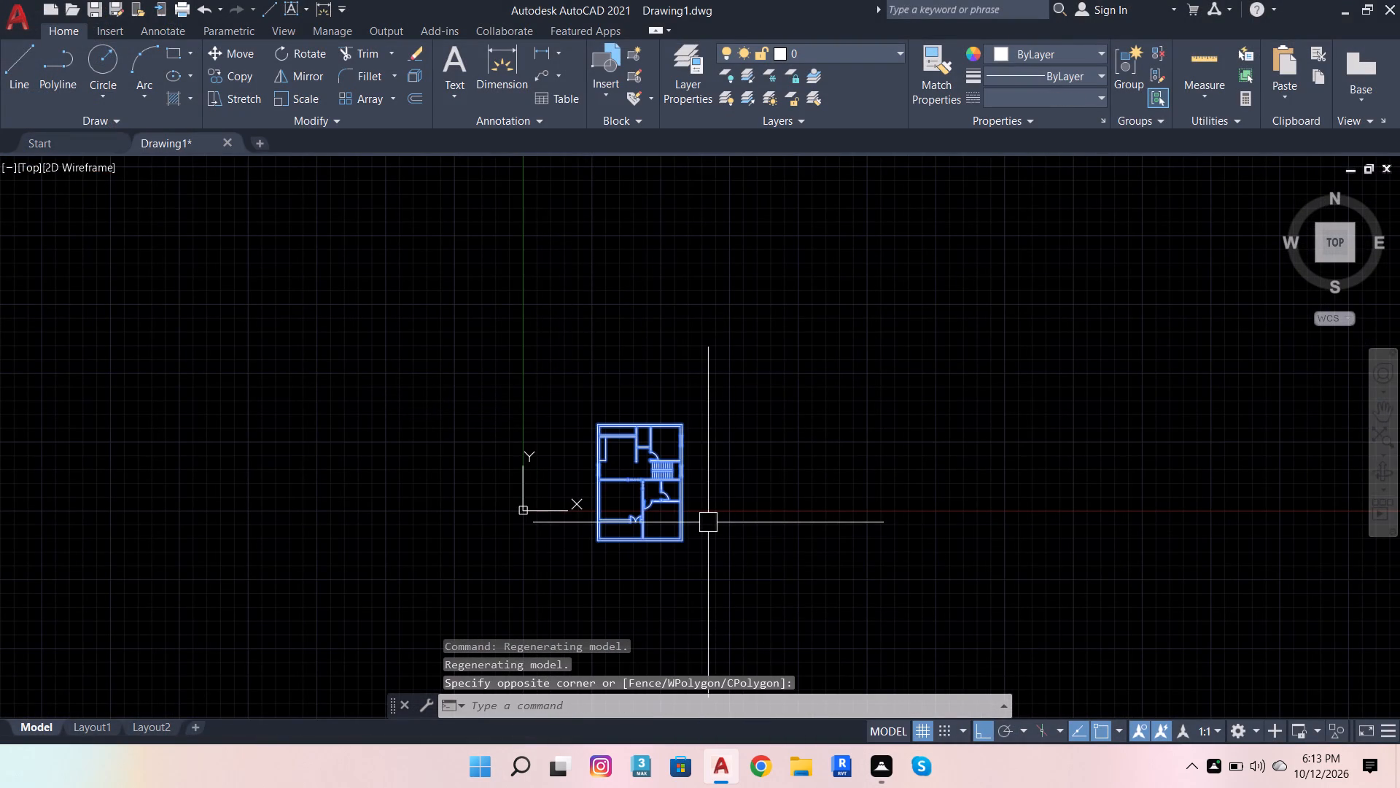
{"action": "key", "text": "m"}
{"action": "key", "text": "Return"}
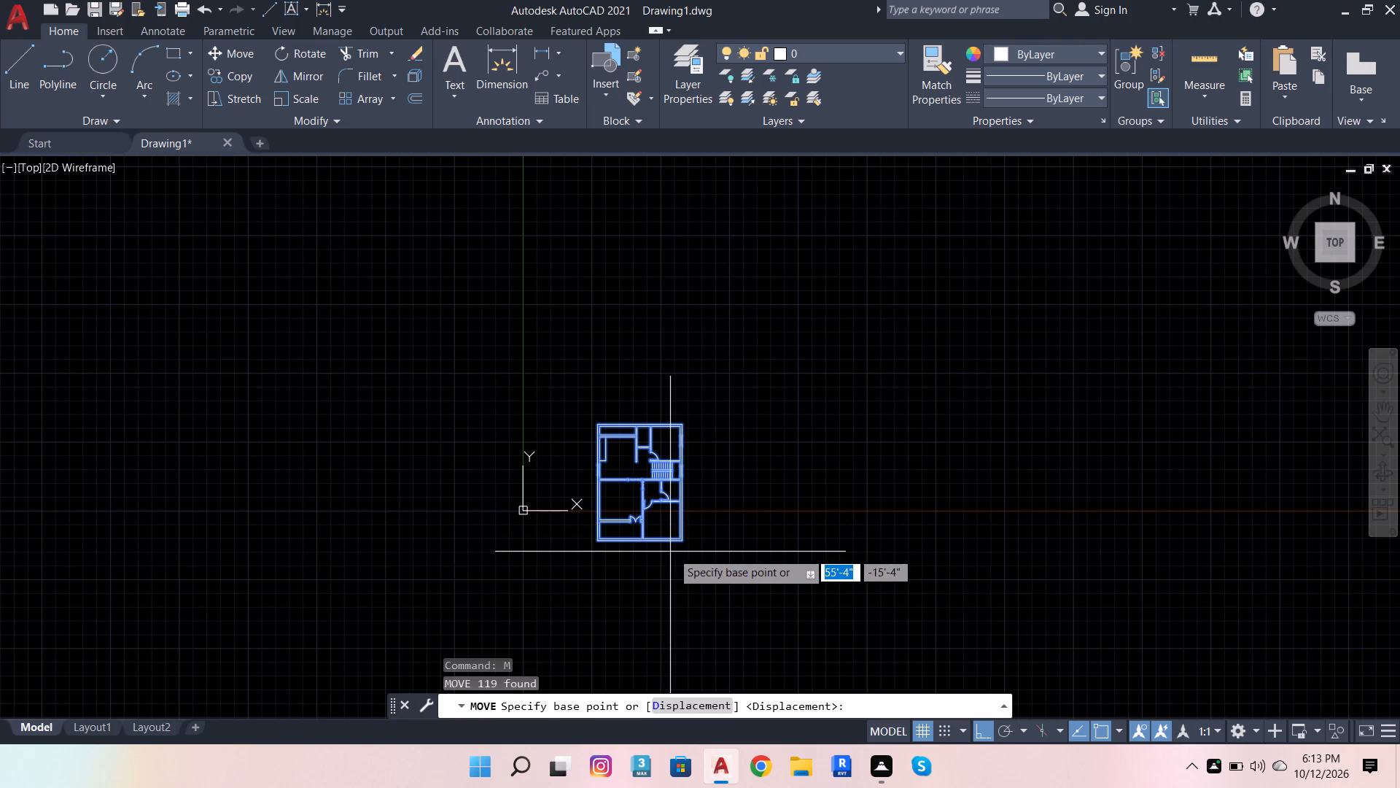
{"action": "left_click", "coordinate": [682, 544]}
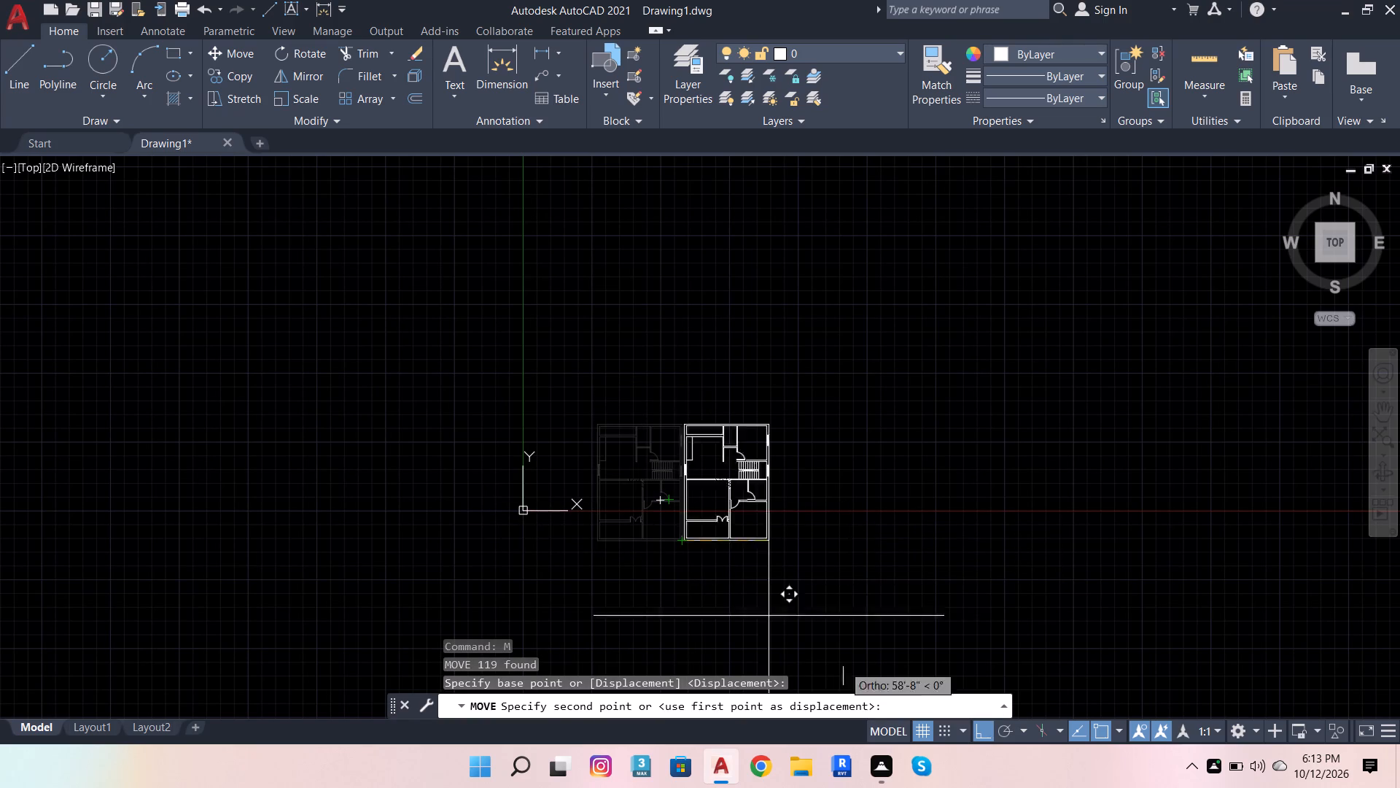
{"action": "left_click", "coordinate": [979, 727]}
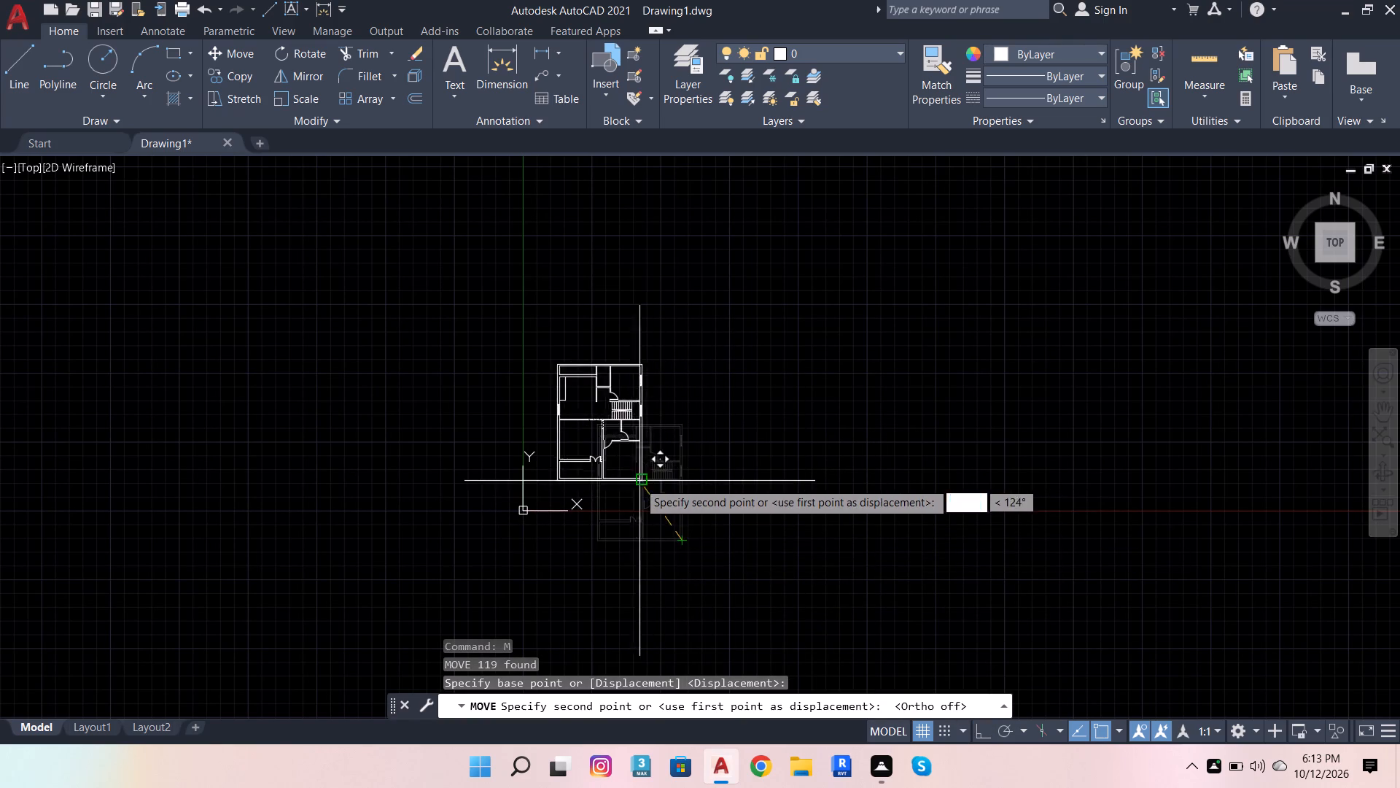
{"action": "scroll", "coordinate": [633, 491], "scroll_direction": "up", "scroll_amount": 2}
{"action": "left_click", "coordinate": [613, 501]}
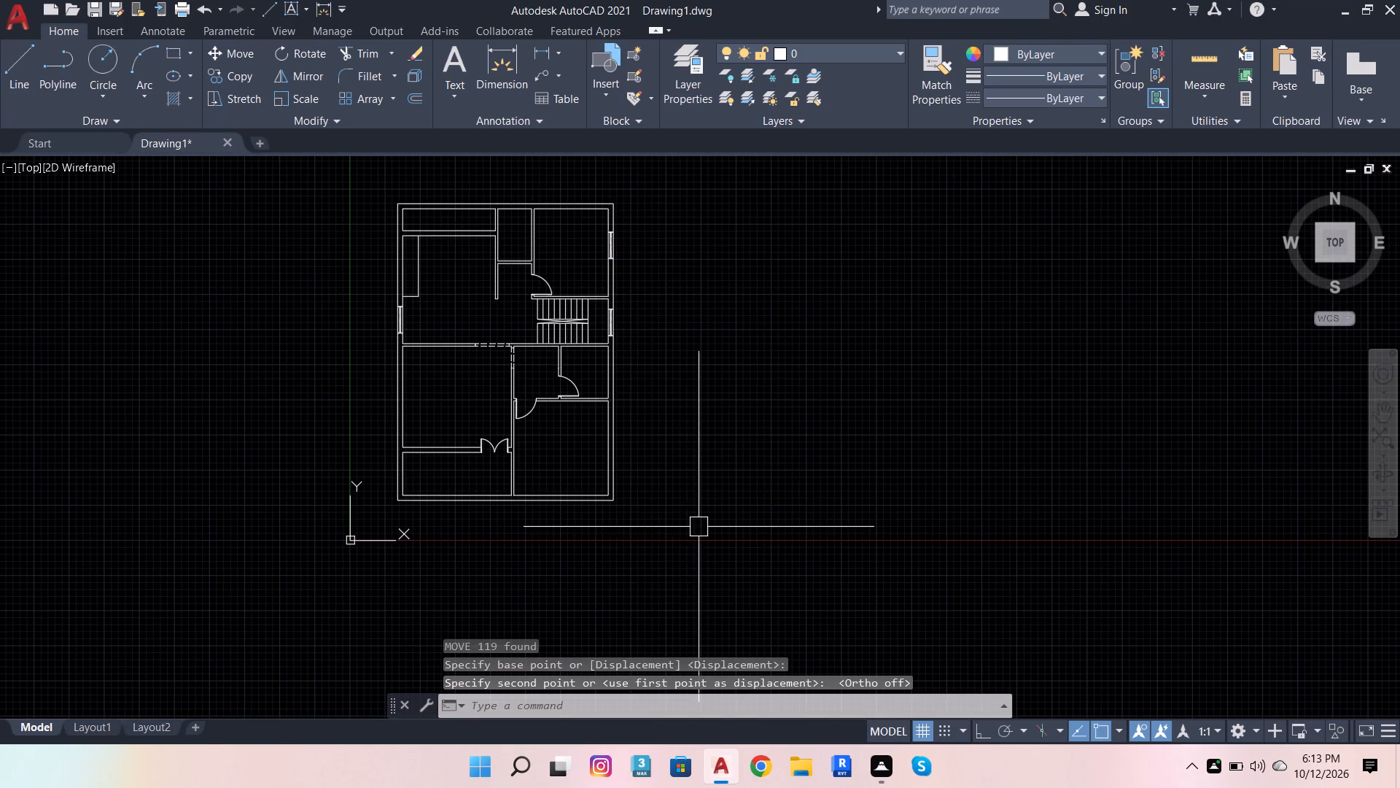
Offset the south face line of the wall west of the double door southward three times at 10" spacing for the entrance steps.
{"action": "scroll", "coordinate": [674, 528], "scroll_direction": "down", "scroll_amount": 2}
{"action": "scroll", "coordinate": [554, 524], "scroll_direction": "up", "scroll_amount": 3}
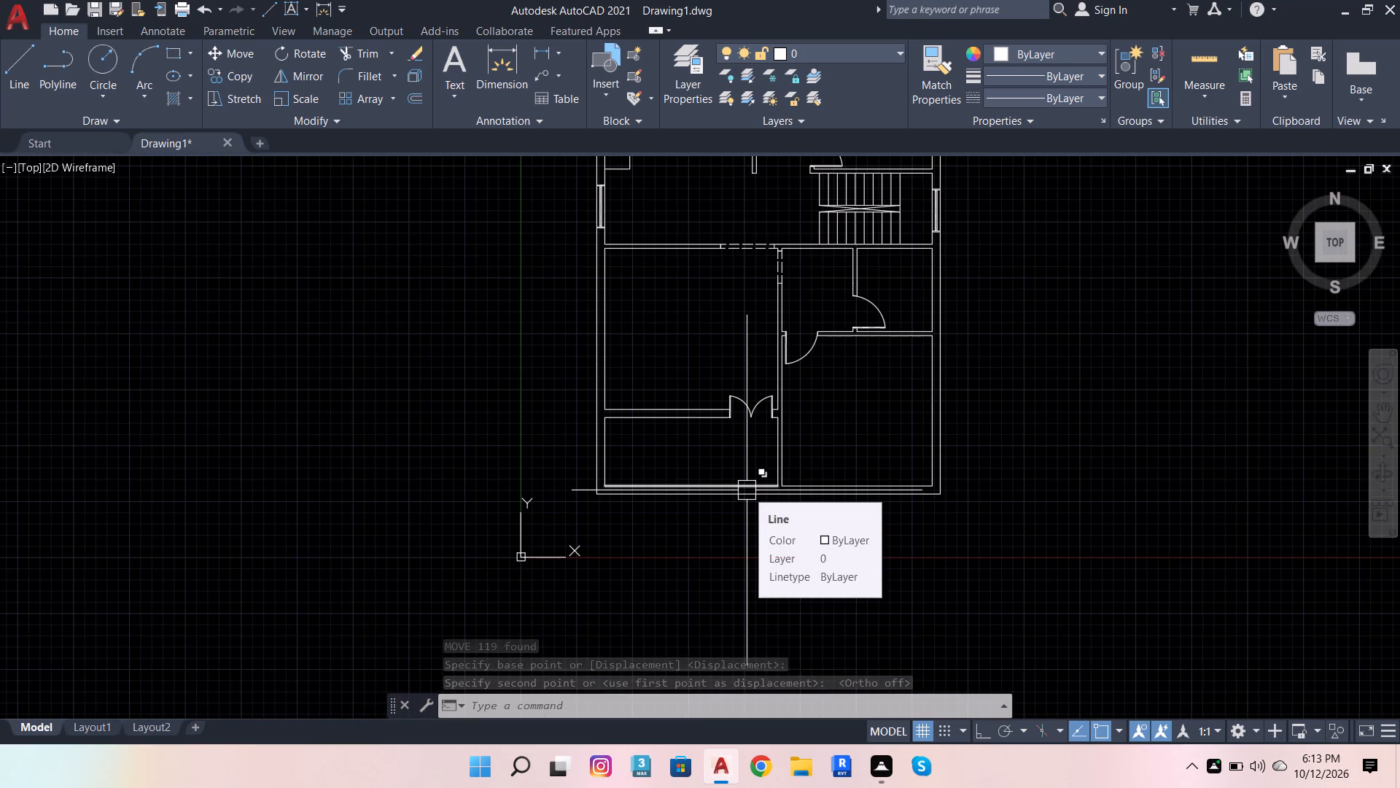
{"action": "scroll", "coordinate": [736, 453], "scroll_direction": "up", "scroll_amount": 2}
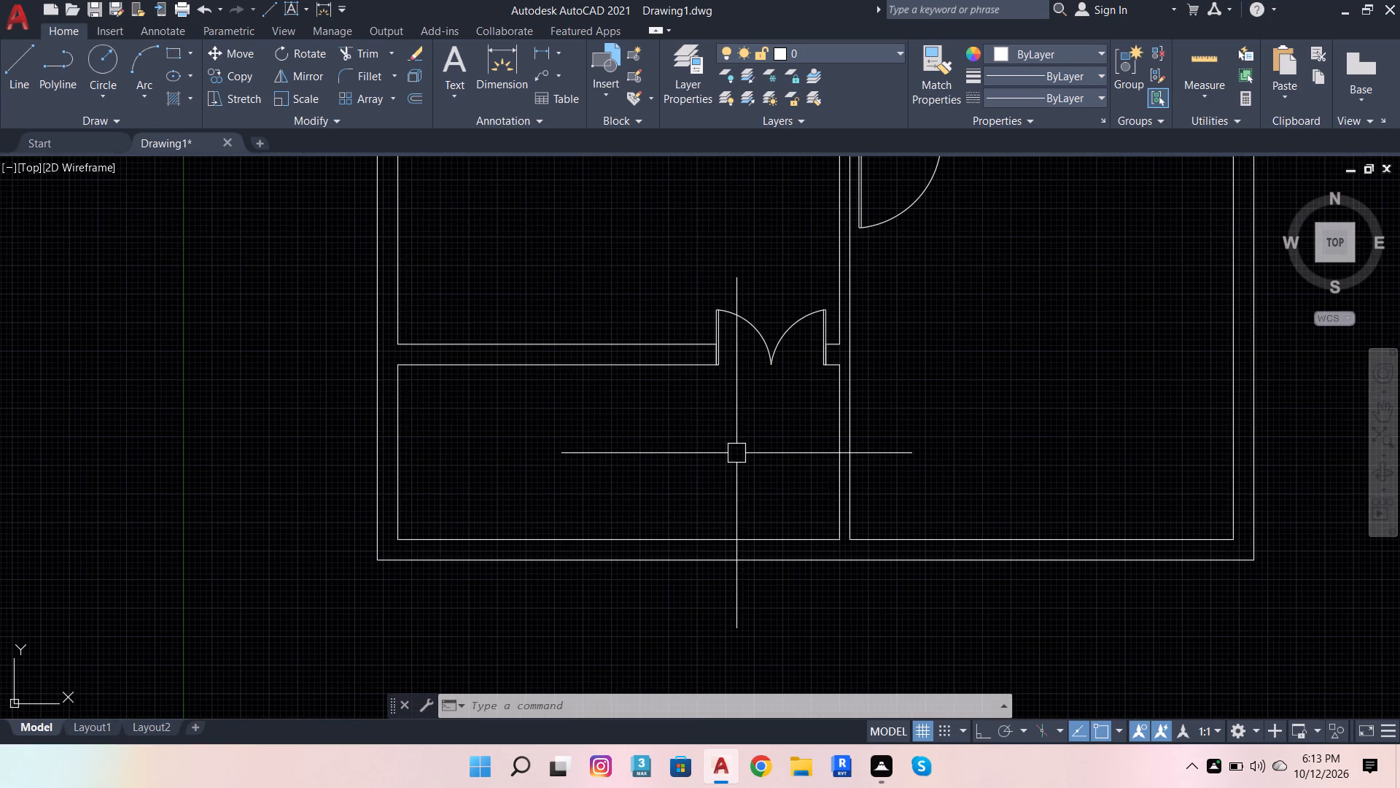
{"action": "left_click", "coordinate": [531, 371]}
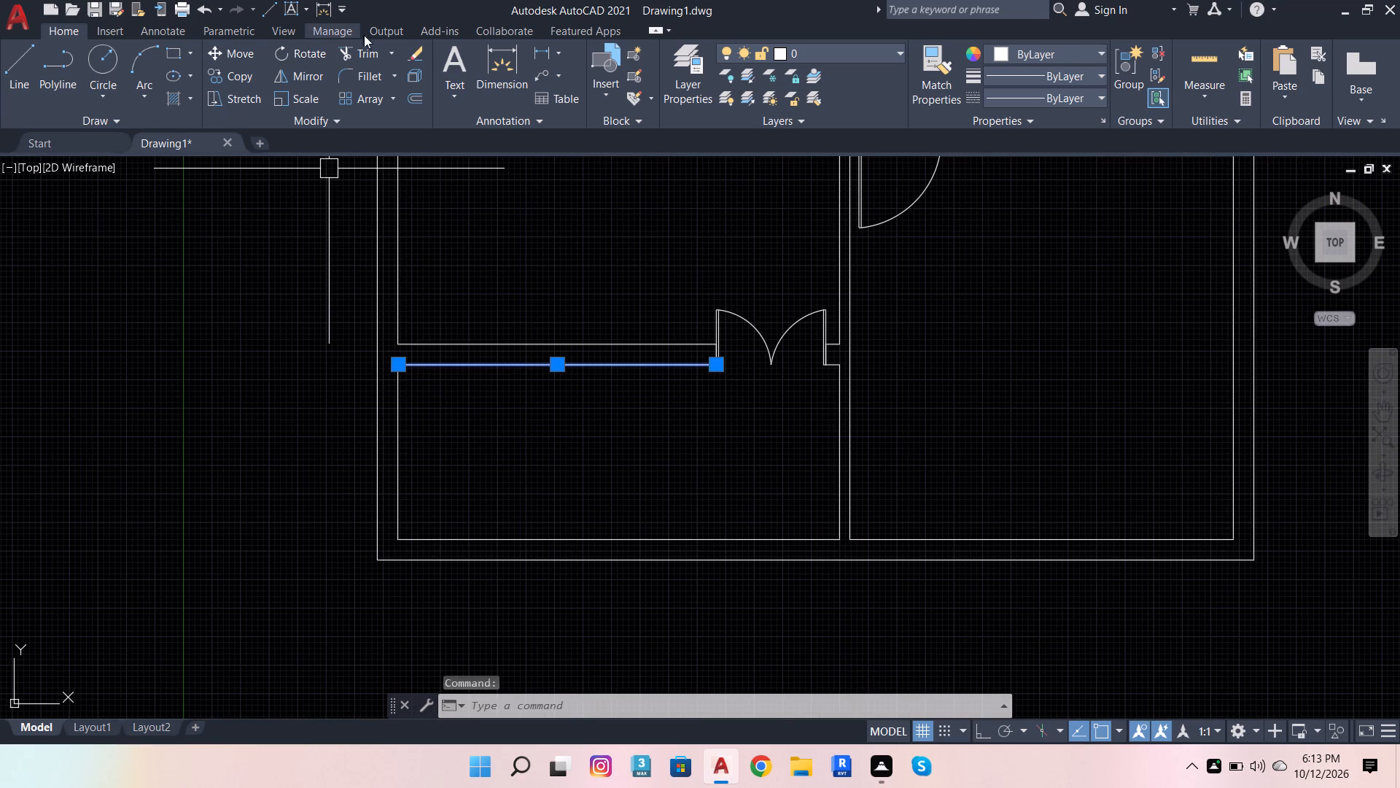
{"action": "left_click", "coordinate": [420, 98]}
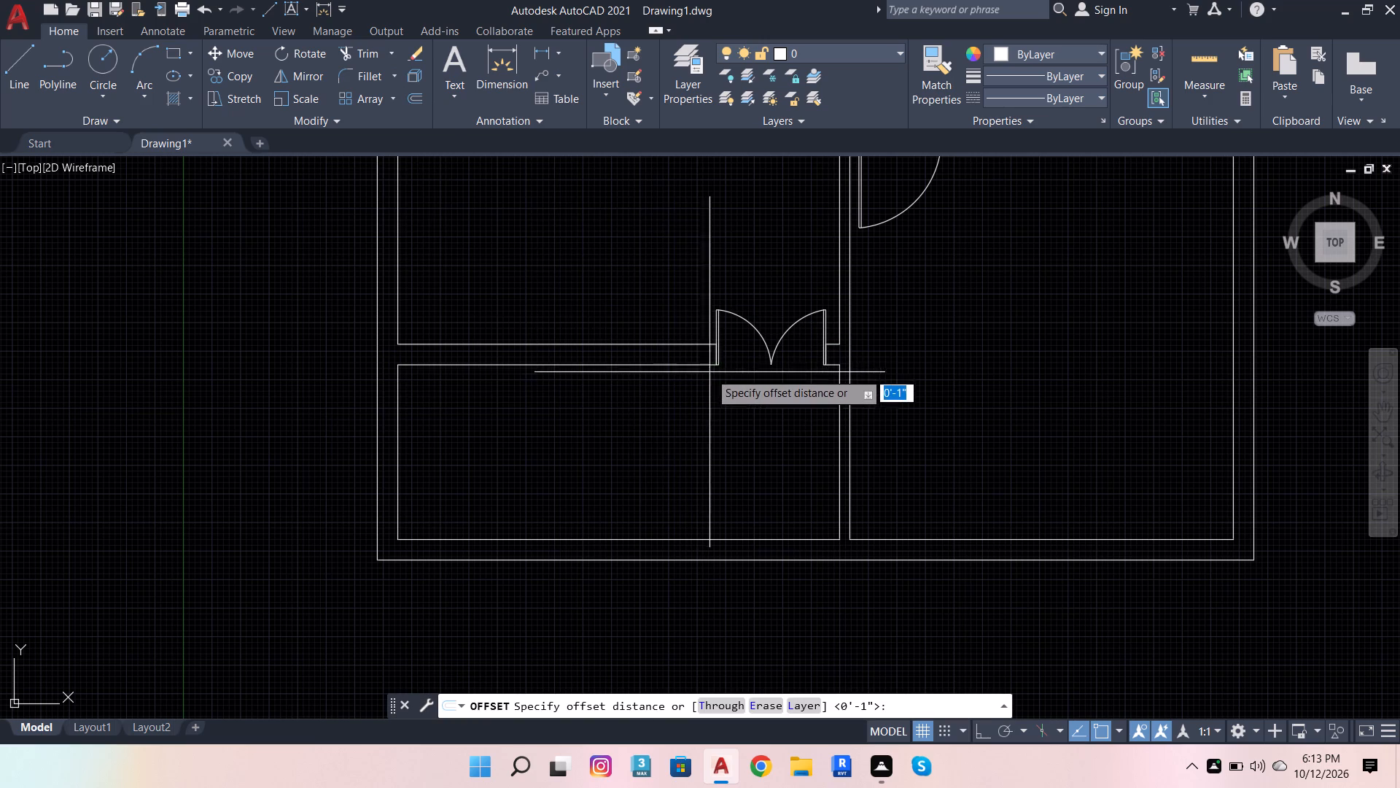
{"action": "left_click", "coordinate": [714, 371]}
{"action": "type", "text": "10"}
{"action": "key", "text": "Return"}
{"action": "left_click", "coordinate": [715, 417]}
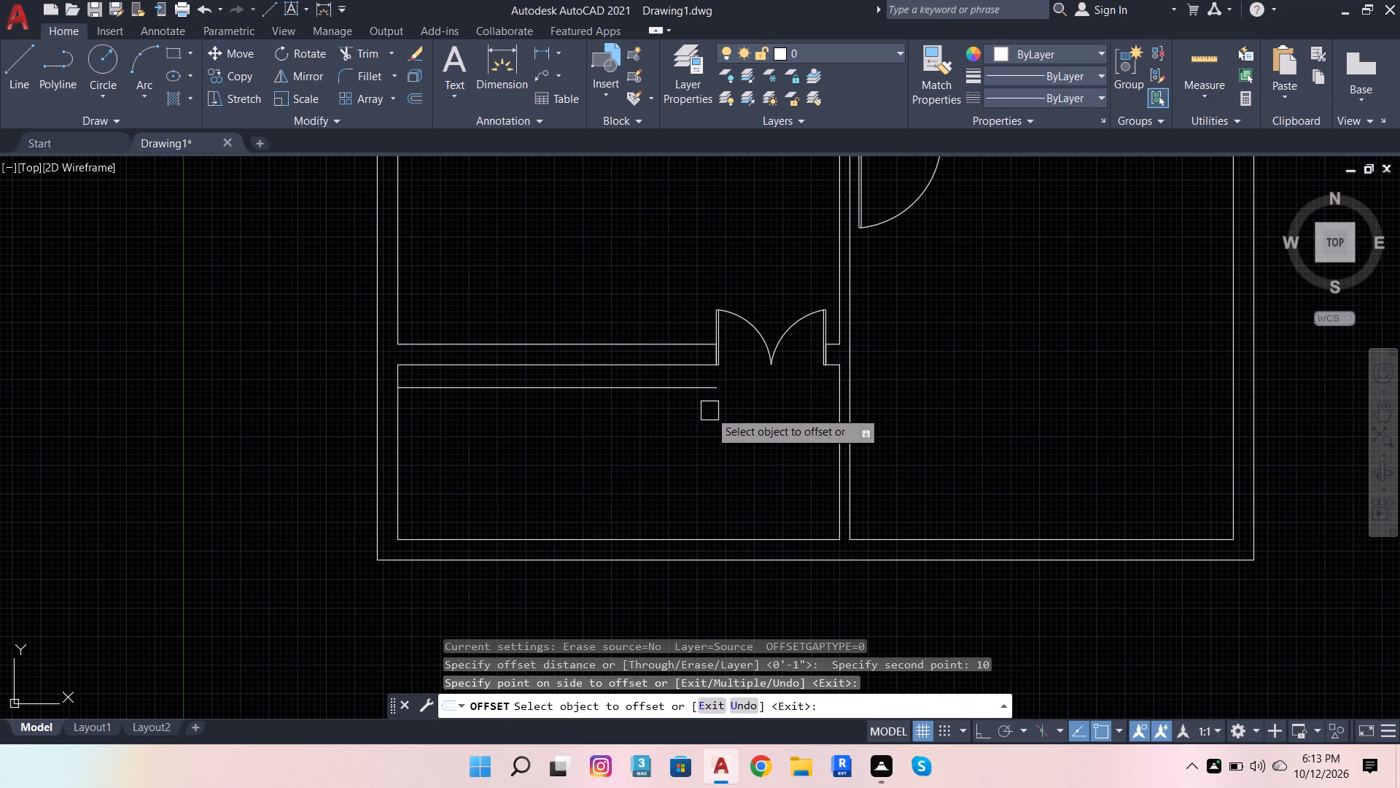
{"action": "left_click", "coordinate": [702, 390]}
{"action": "left_click", "coordinate": [709, 452]}
{"action": "left_click", "coordinate": [693, 412]}
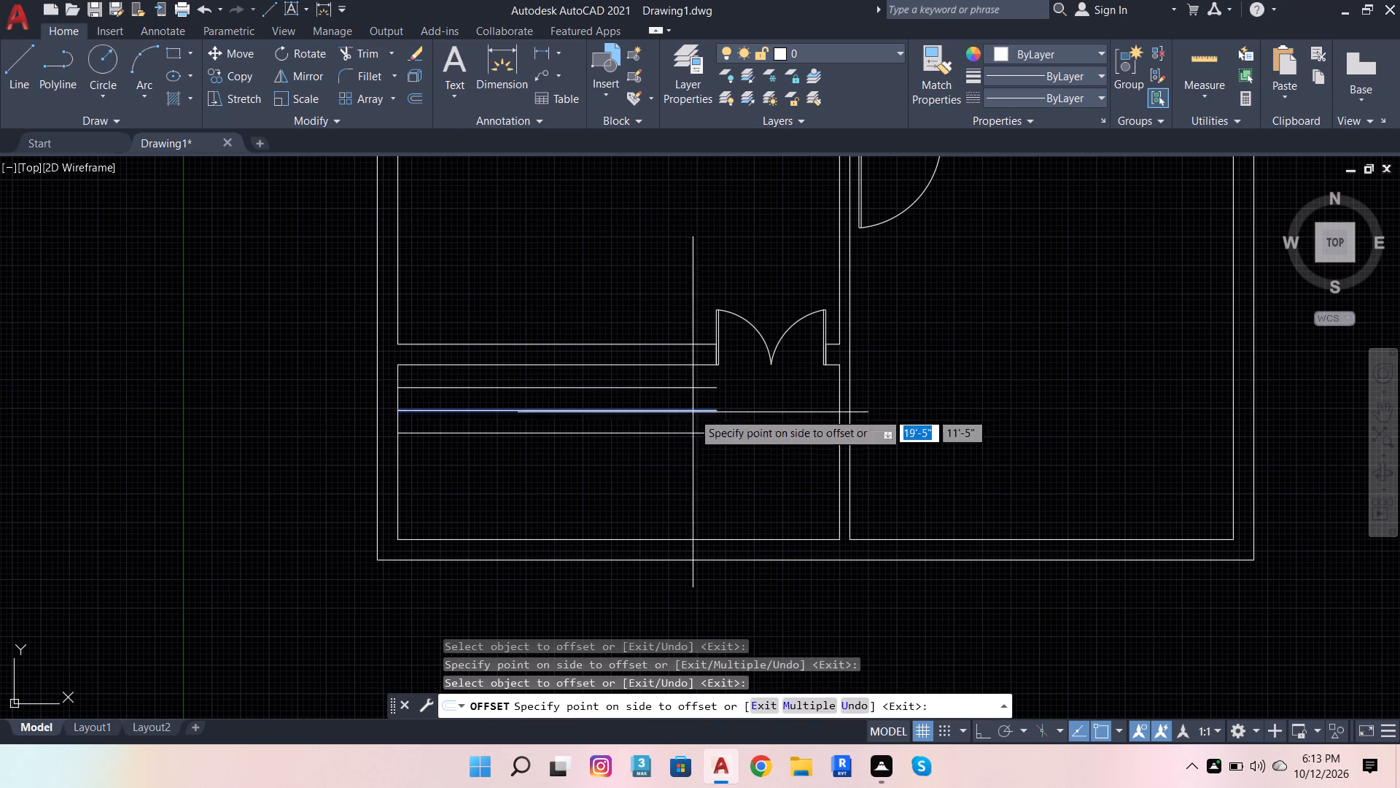
{"action": "left_click", "coordinate": [682, 465]}
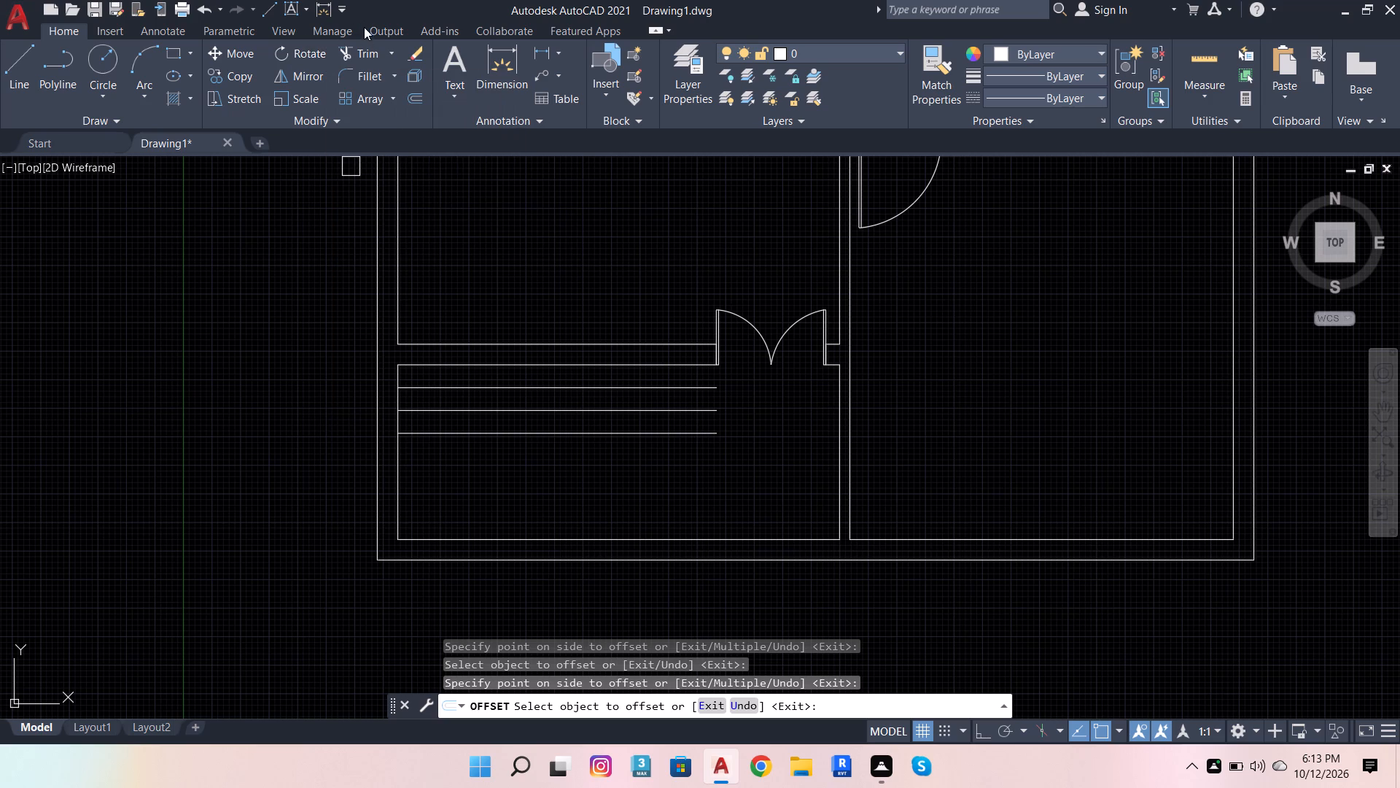
Extend the three entrance step lines east to the partition beyond the double door.
{"action": "left_click", "coordinate": [349, 48]}
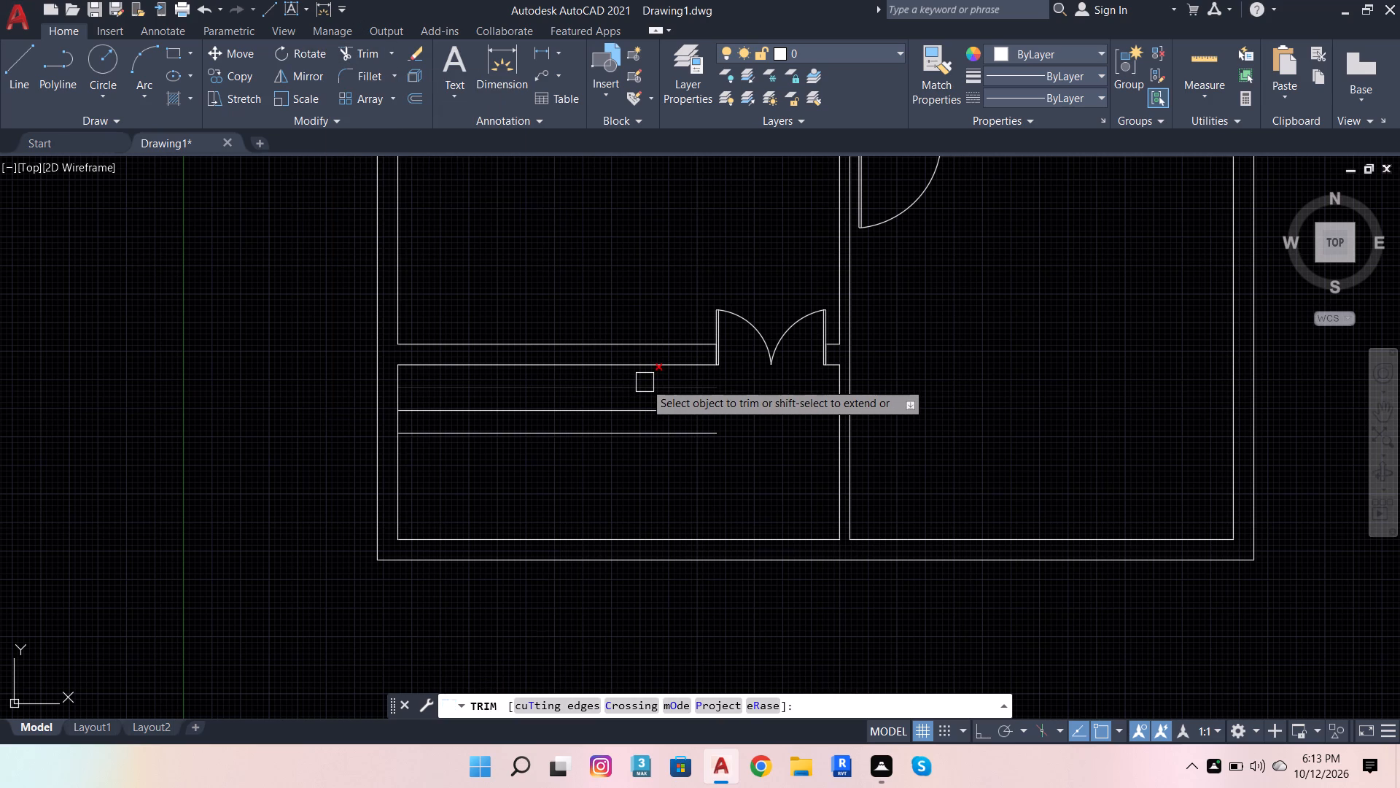
{"action": "left_click", "coordinate": [645, 382], "text": "shift"}
{"action": "left_click", "coordinate": [657, 408], "text": "shift"}
{"action": "left_click", "coordinate": [664, 428], "text": "shift"}
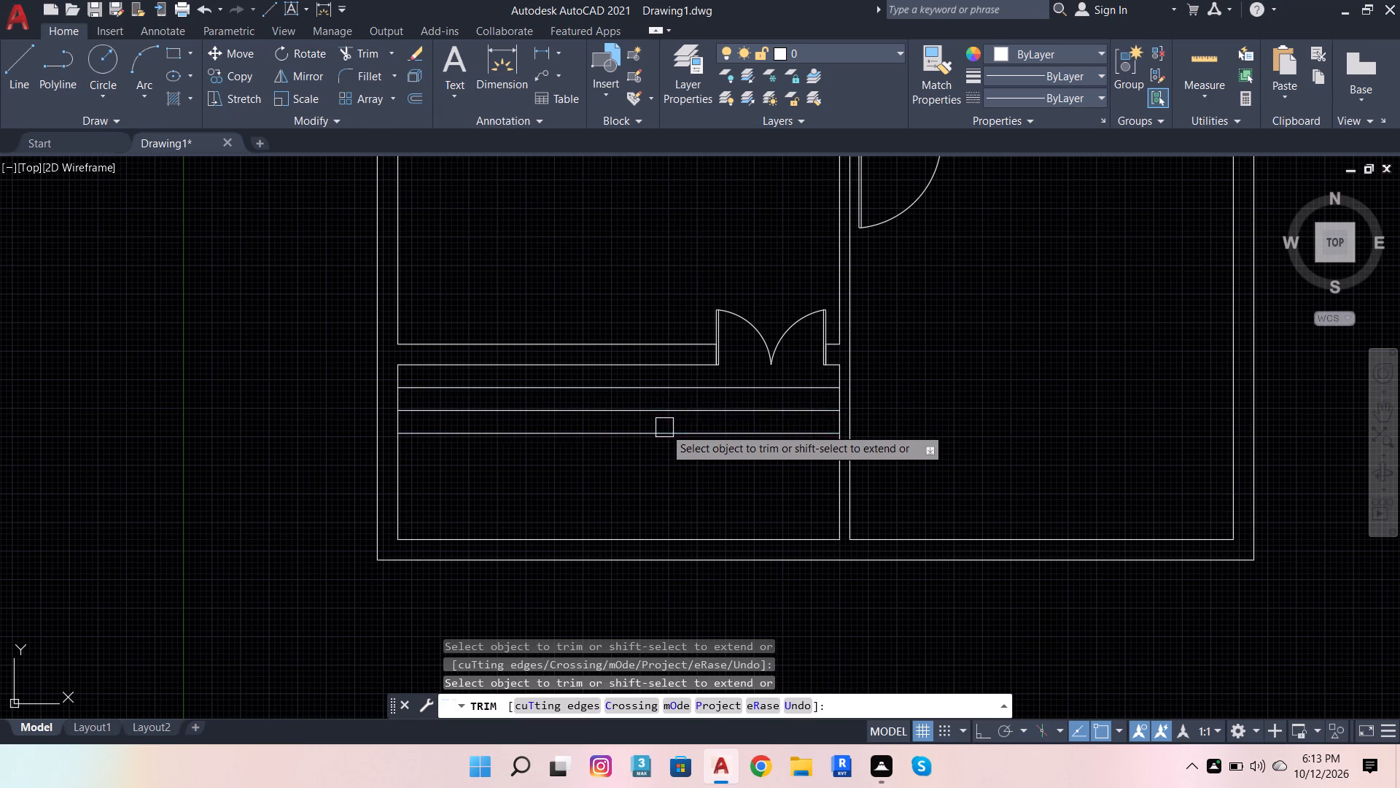
Draw a vertical line, with Ortho on, west of the double door from north of the wall down past the three entrance step lines.
{"action": "left_click", "coordinate": [14, 63]}
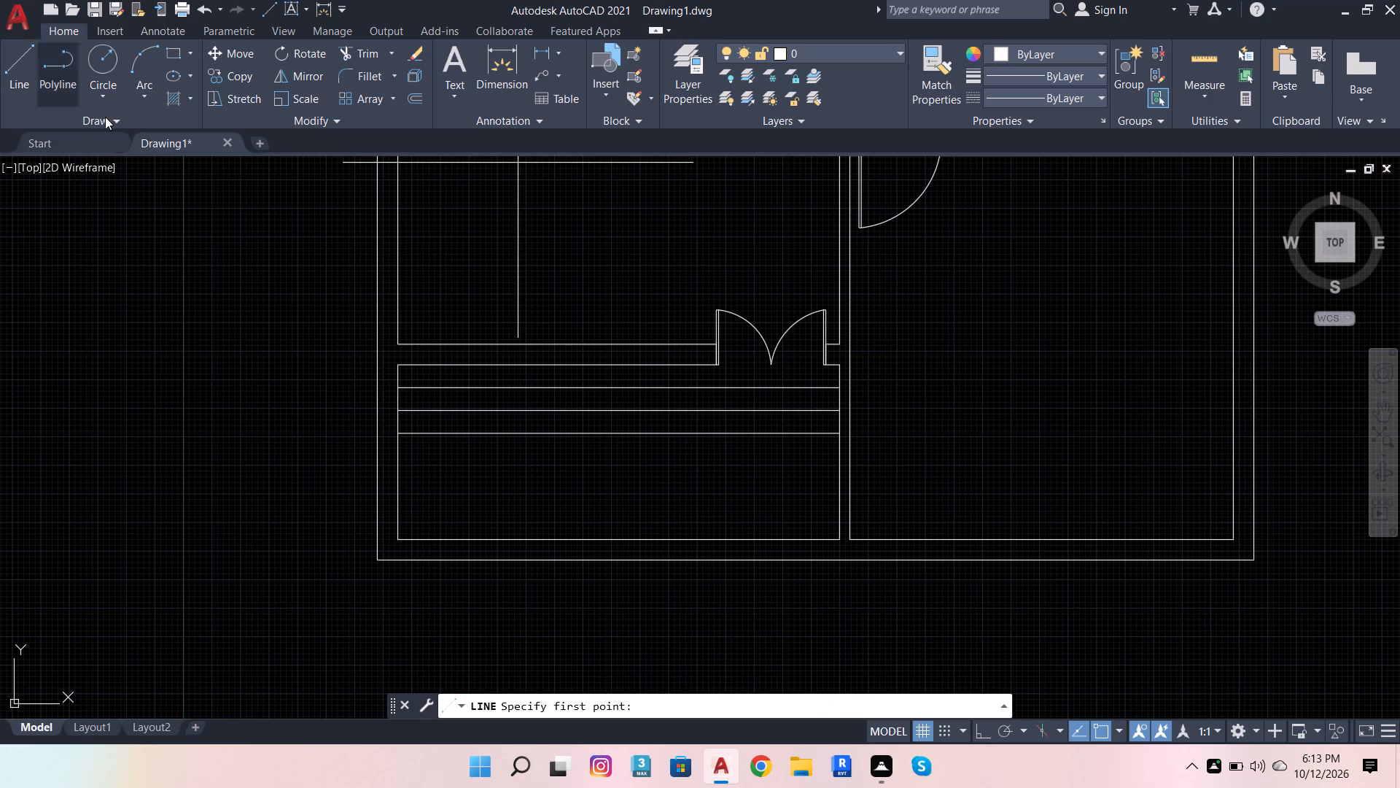
{"action": "scroll", "coordinate": [545, 411], "scroll_direction": "up", "scroll_amount": 1}
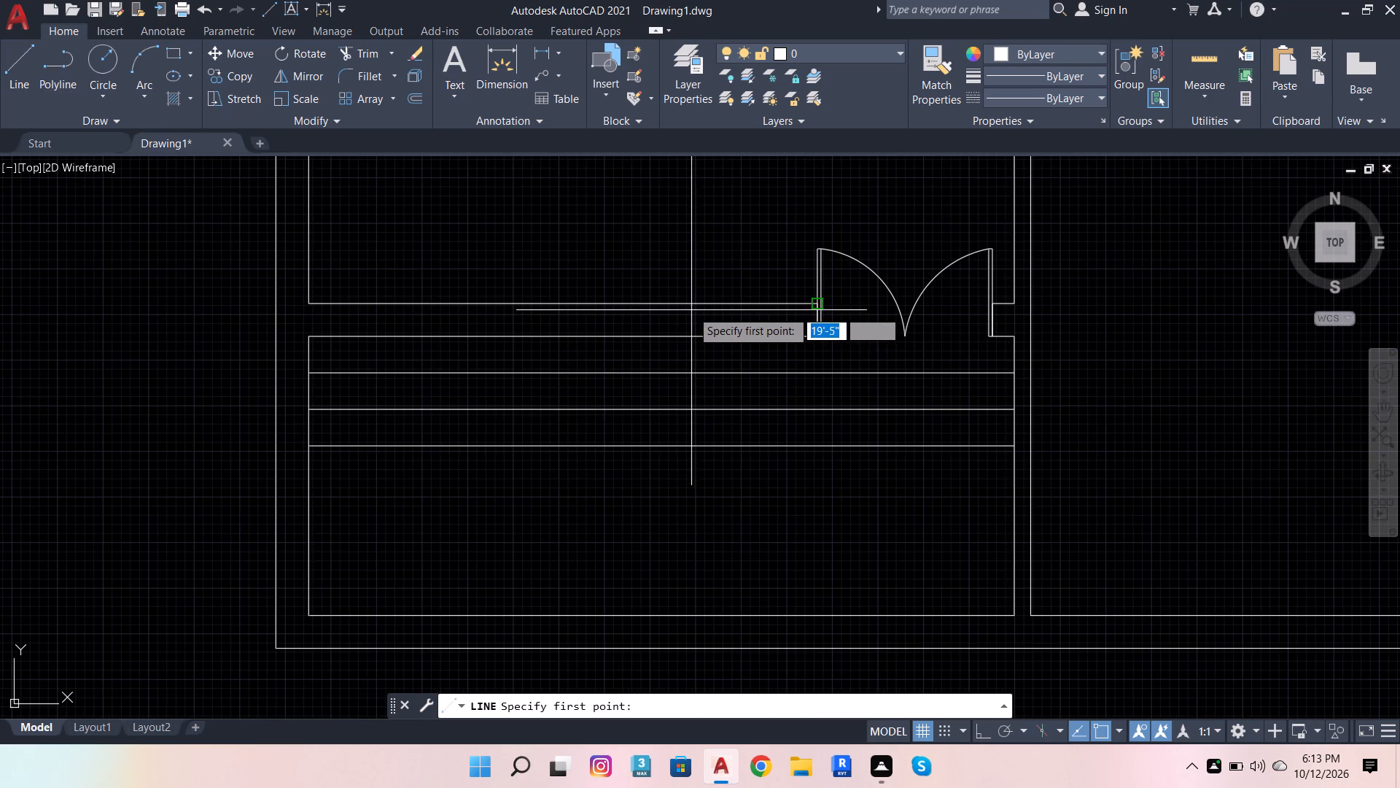
{"action": "scroll", "coordinate": [669, 324], "scroll_direction": "up", "scroll_amount": 3}
{"action": "scroll", "coordinate": [684, 290], "scroll_direction": "down", "scroll_amount": 2}
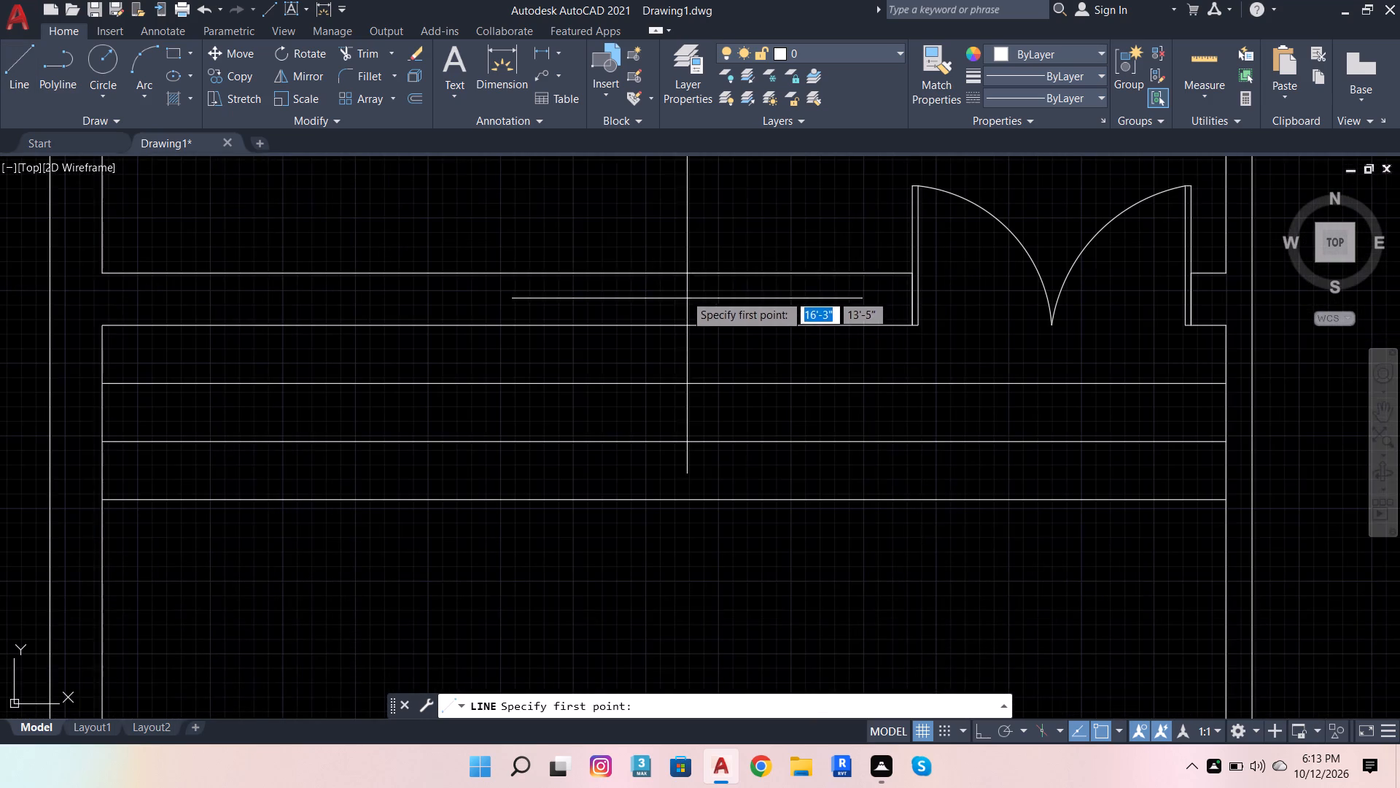
{"action": "left_click", "coordinate": [663, 206]}
{"action": "scroll", "coordinate": [688, 434], "scroll_direction": "down", "scroll_amount": 1}
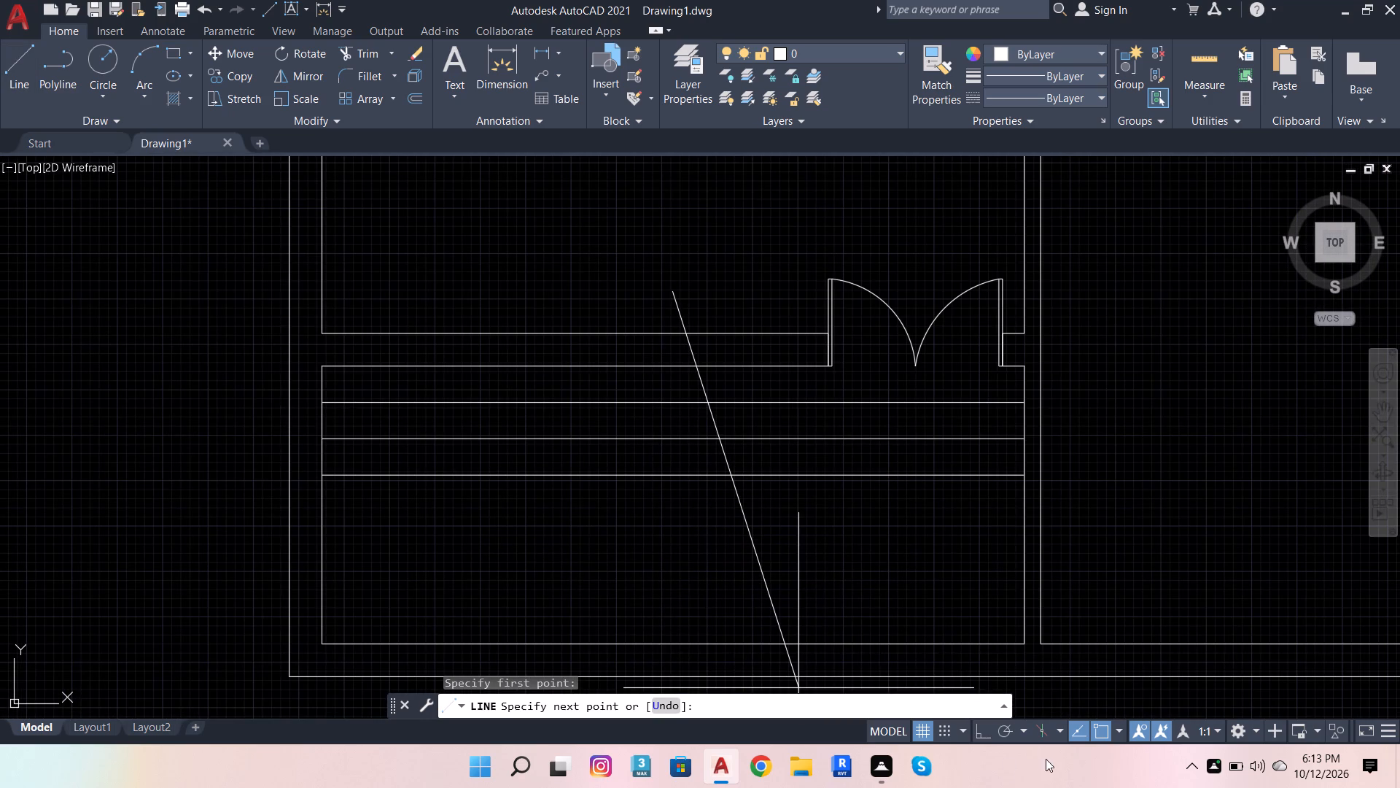
{"action": "left_click", "coordinate": [980, 737]}
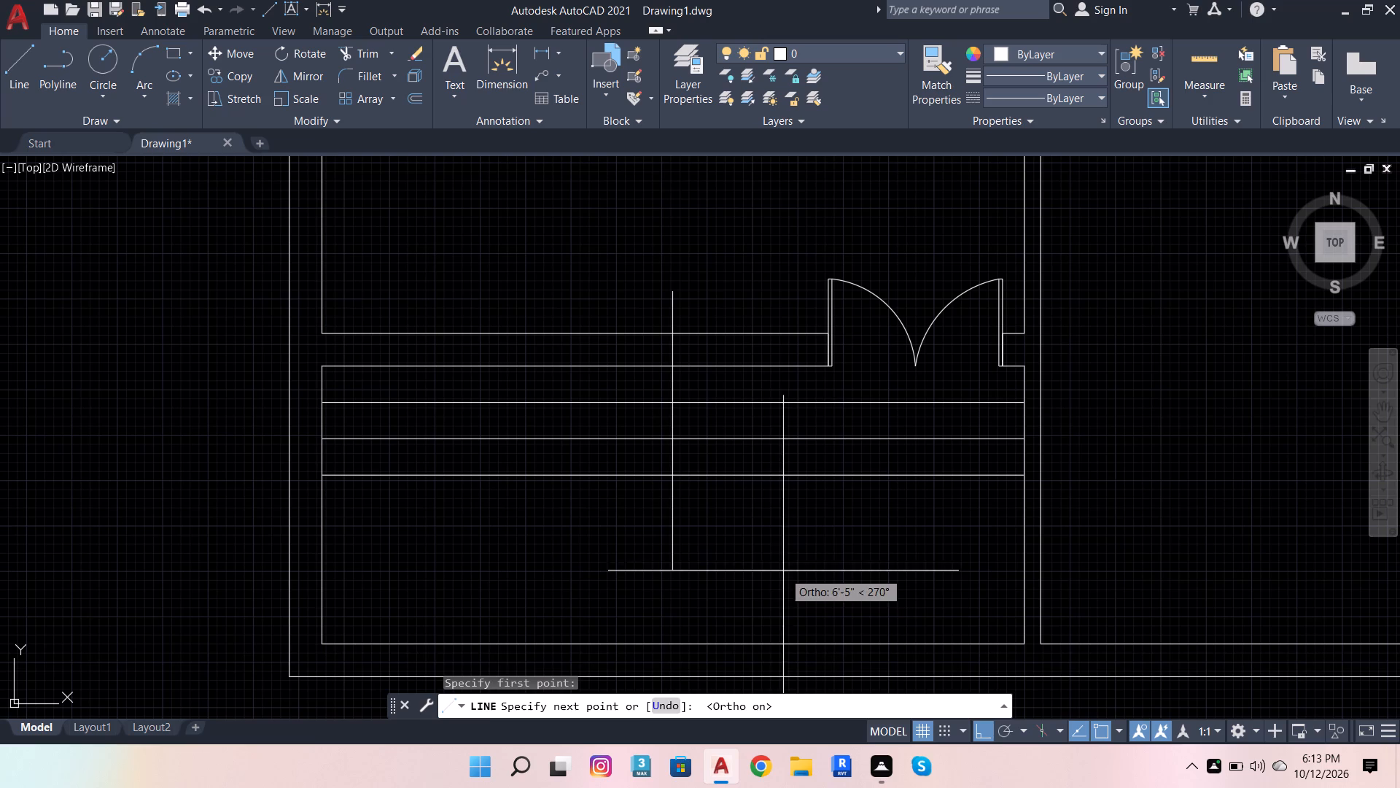
{"action": "left_click", "coordinate": [760, 552]}
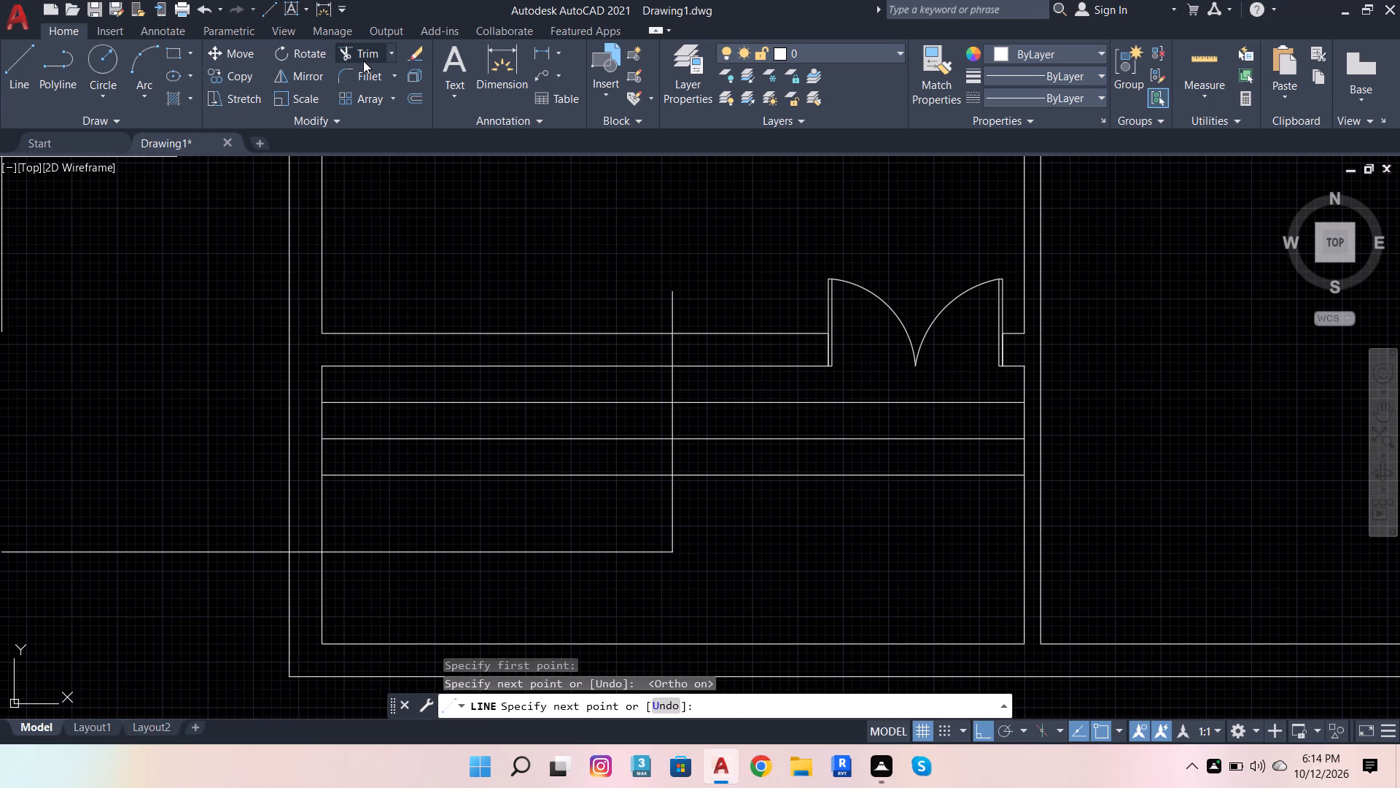
Trim the vertical line to the height of the entrance steps and cut away the step lines west of it.
{"action": "left_click", "coordinate": [363, 61]}
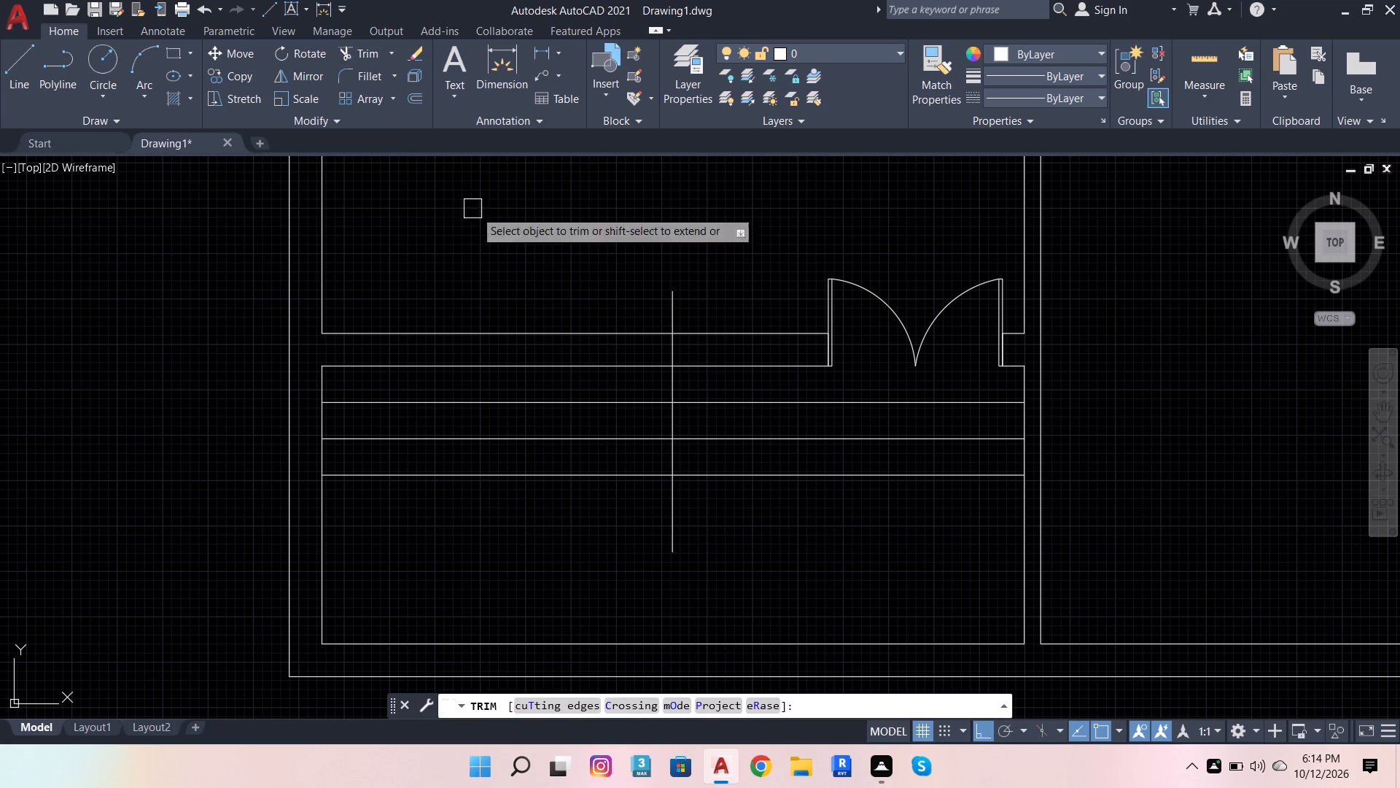
{"action": "left_click", "coordinate": [677, 293]}
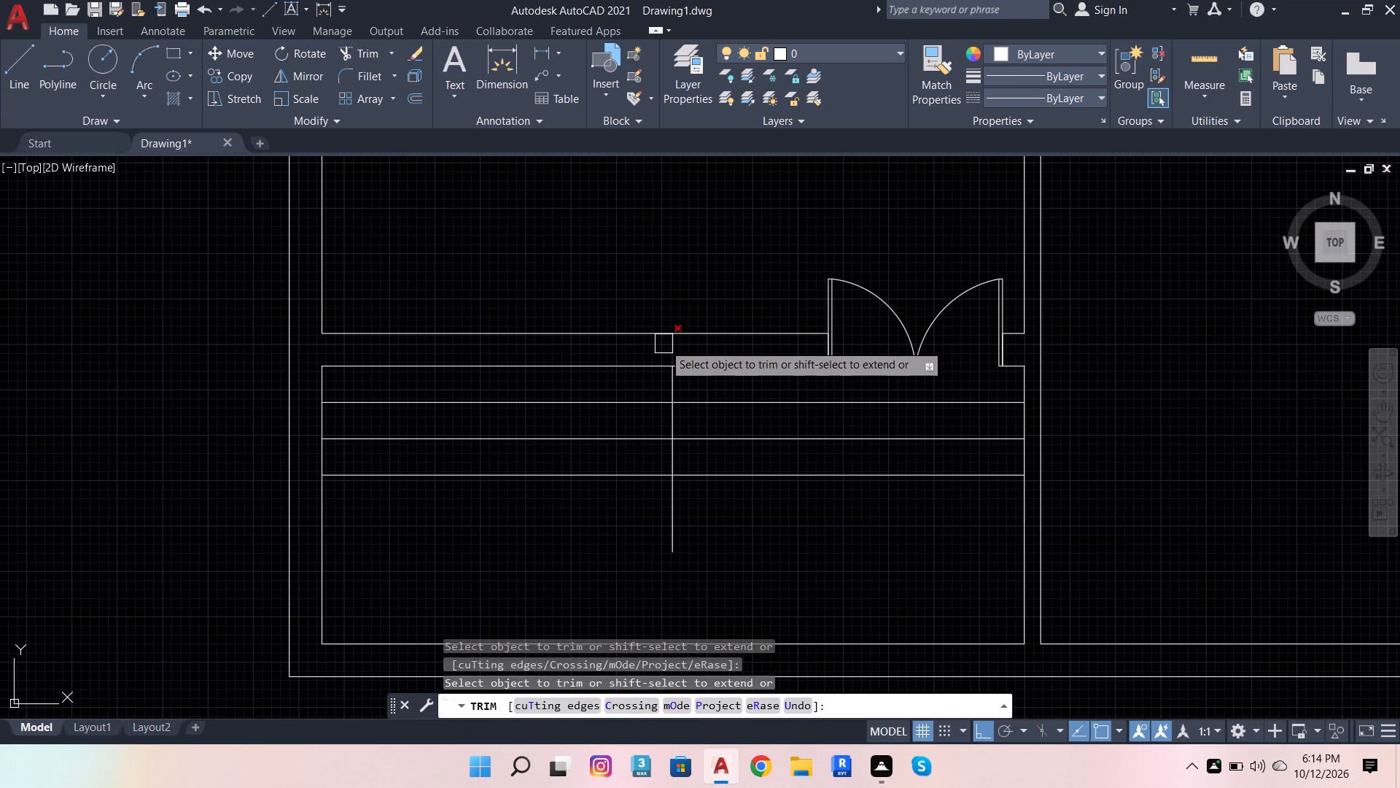
{"action": "left_click", "coordinate": [671, 349]}
{"action": "left_click", "coordinate": [682, 528]}
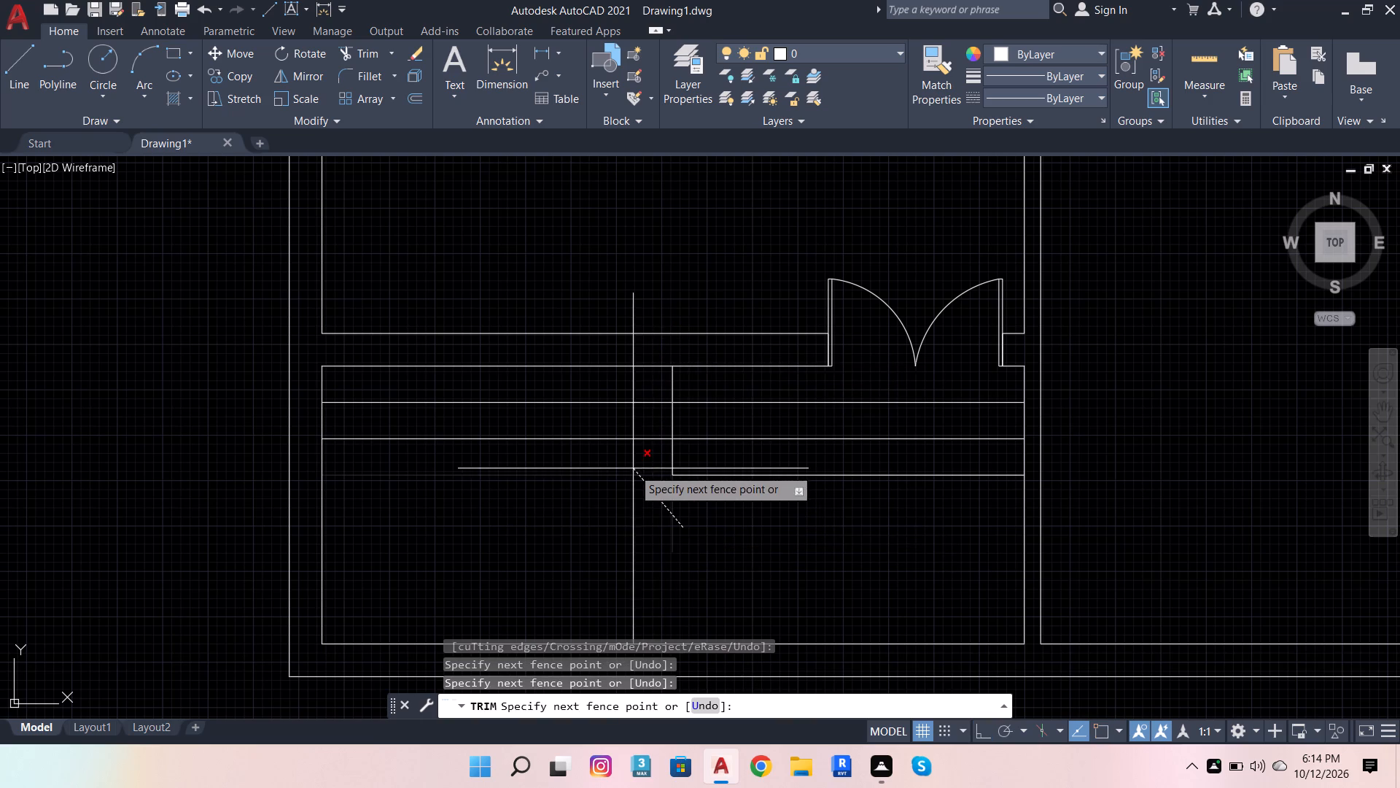
{"action": "left_click", "coordinate": [597, 390]}
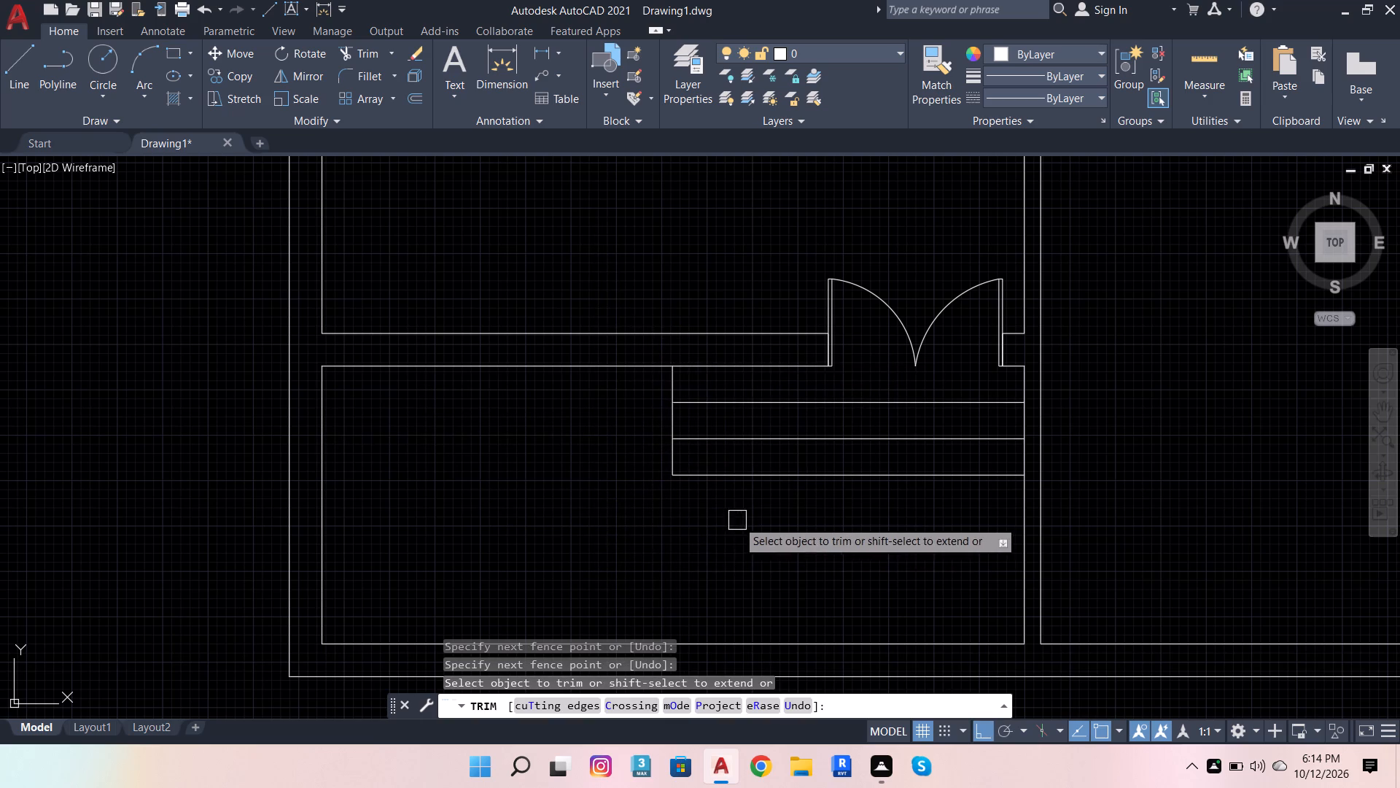
{"action": "scroll", "coordinate": [772, 559], "scroll_direction": "down", "scroll_amount": 1}
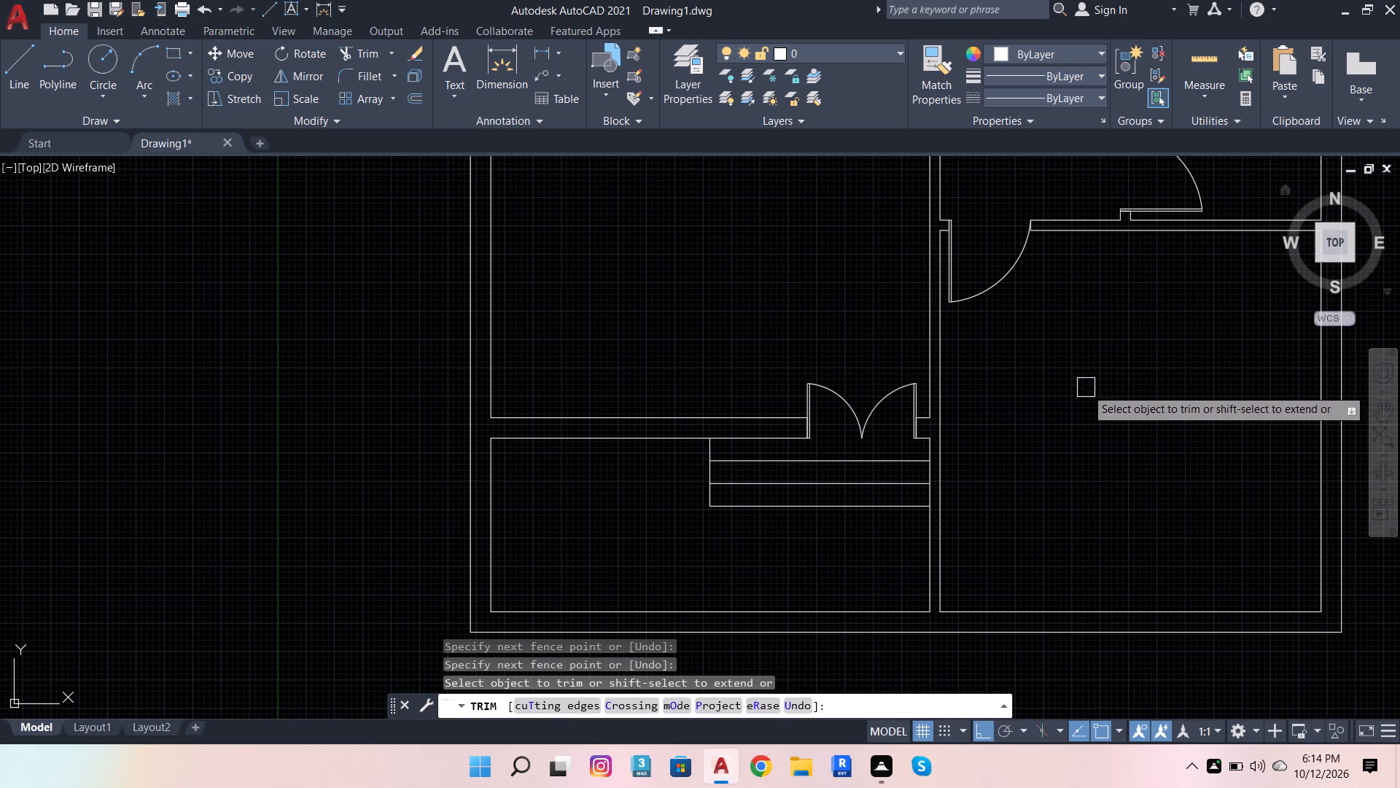
{"action": "key", "text": "Escape"}
{"action": "key", "text": "Escape"}
{"action": "key", "text": "Escape"}
{"action": "key", "text": "Escape"}
{"action": "key", "text": "Escape"}
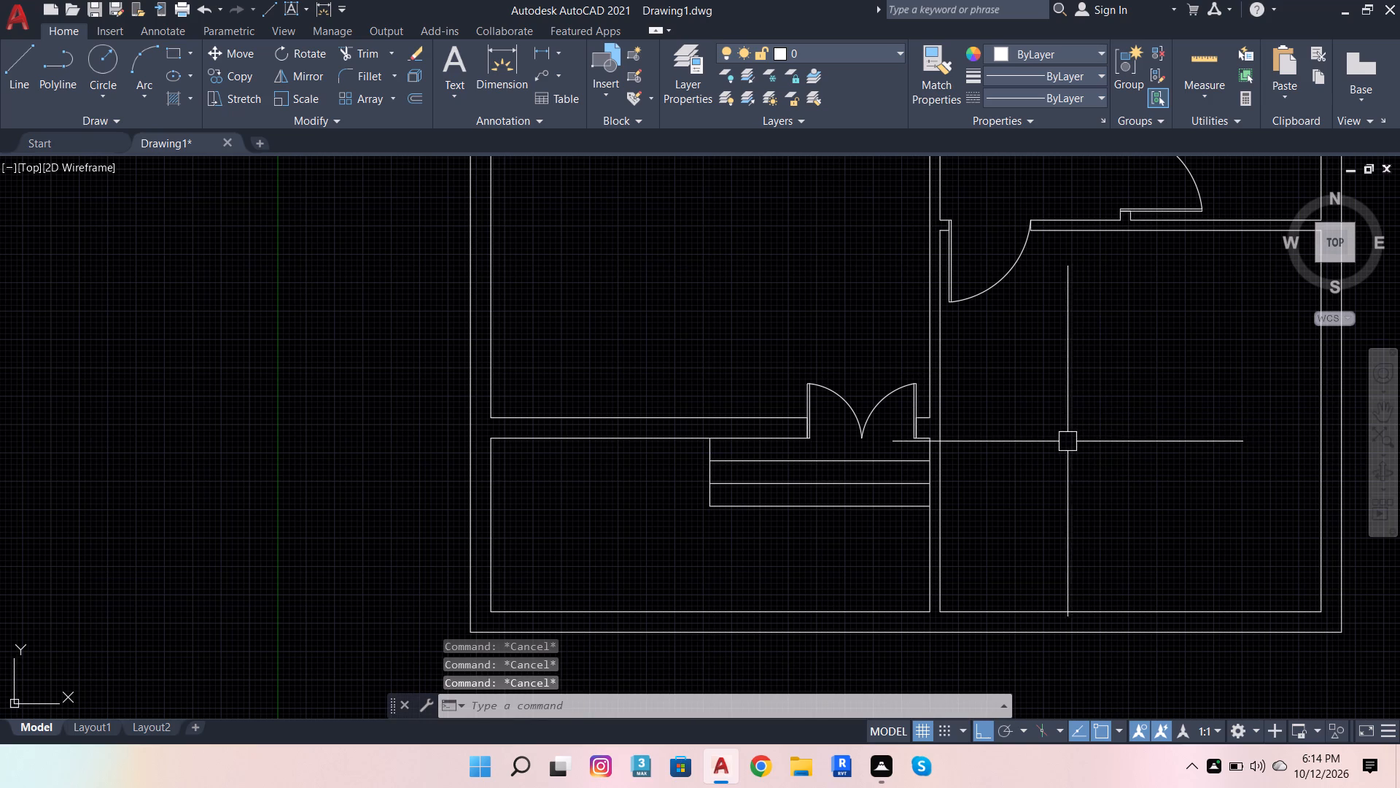
Draw a line across the wall south of the northwest room at its east end, joining both face lines along the partition.
{"action": "scroll", "coordinate": [988, 518], "scroll_direction": "down", "scroll_amount": 2}
{"action": "key", "text": "Escape"}
{"action": "scroll", "coordinate": [948, 541], "scroll_direction": "down", "scroll_amount": 1}
{"action": "scroll", "coordinate": [960, 468], "scroll_direction": "up", "scroll_amount": 1}
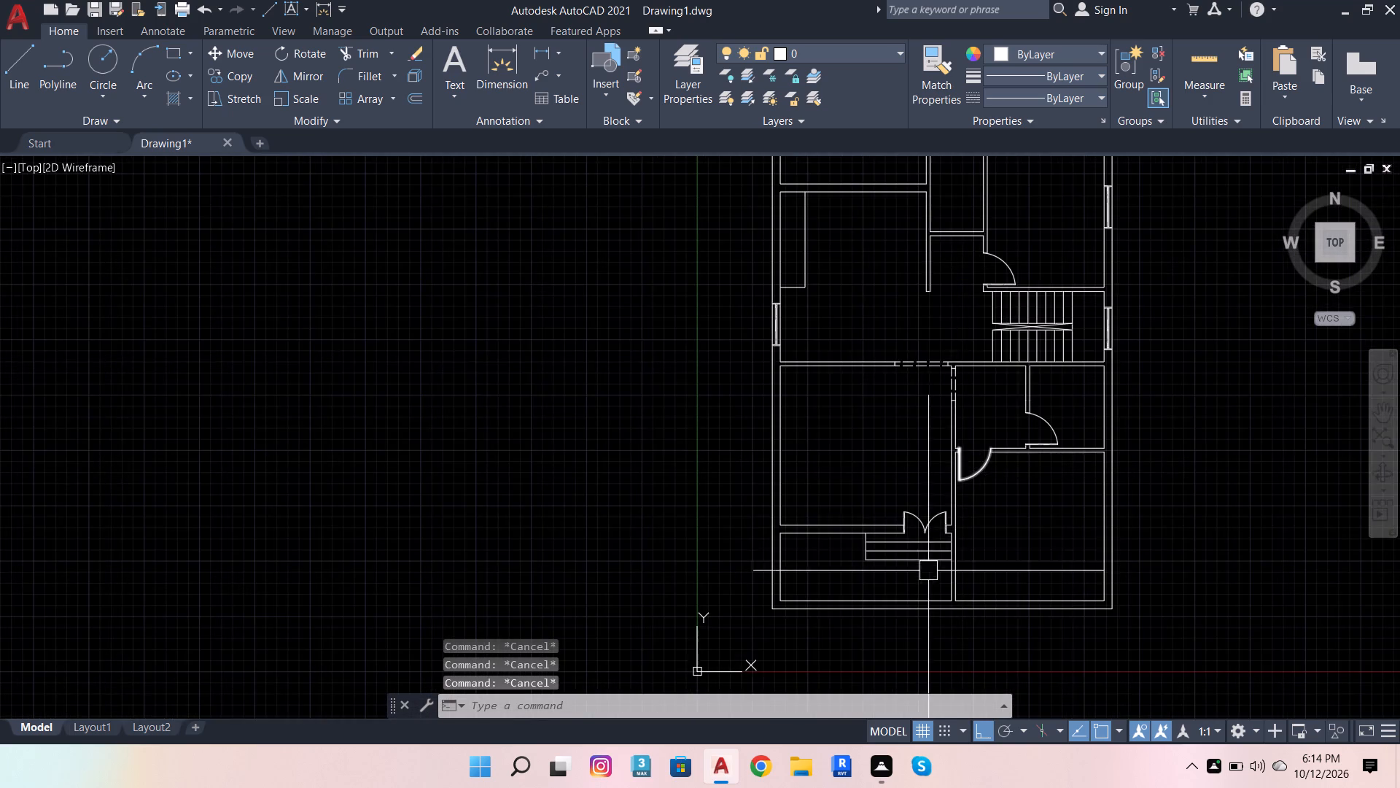
{"action": "scroll", "coordinate": [924, 578], "scroll_direction": "down", "scroll_amount": 2}
{"action": "scroll", "coordinate": [914, 437], "scroll_direction": "up", "scroll_amount": 3}
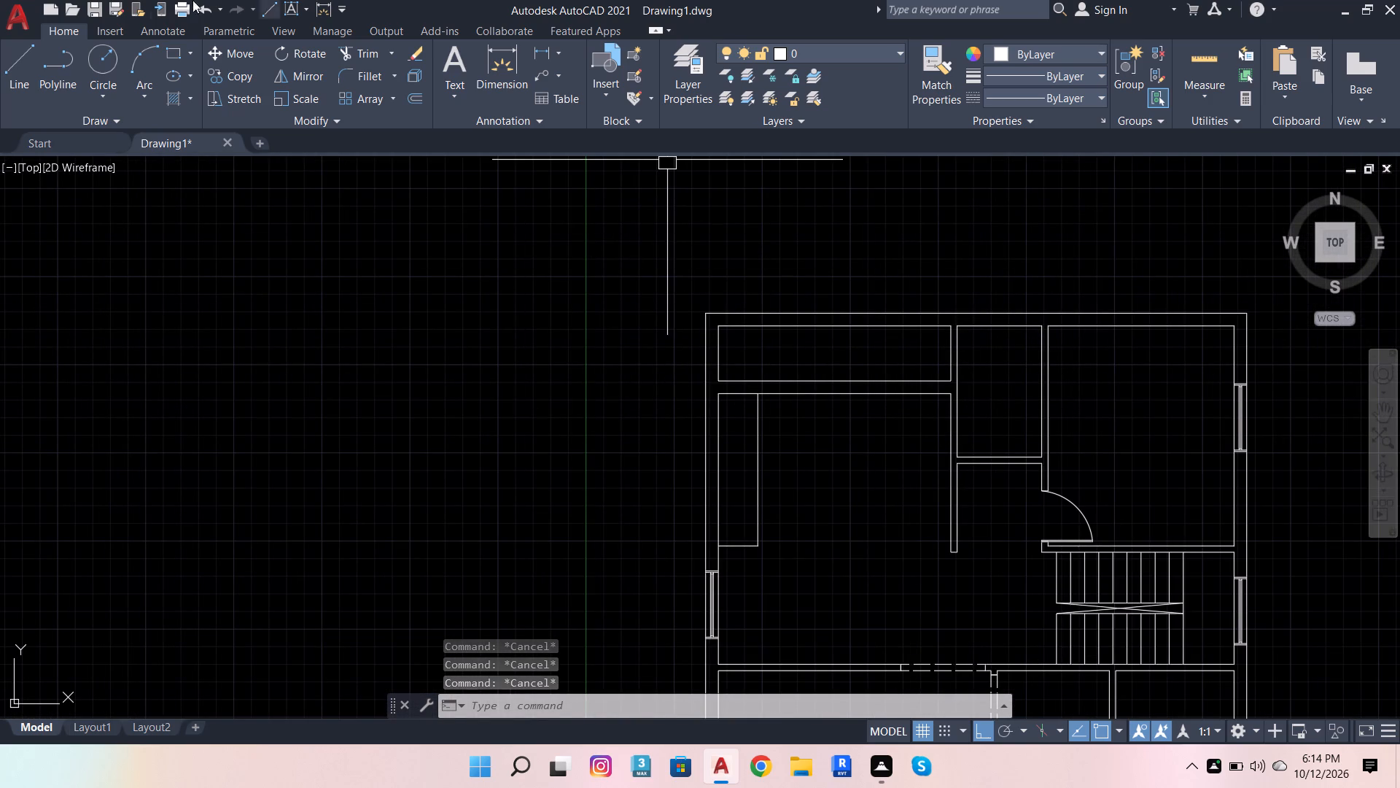
{"action": "left_click", "coordinate": [7, 55]}
{"action": "scroll", "coordinate": [868, 326], "scroll_direction": "up", "scroll_amount": 2}
{"action": "left_click", "coordinate": [1069, 447]}
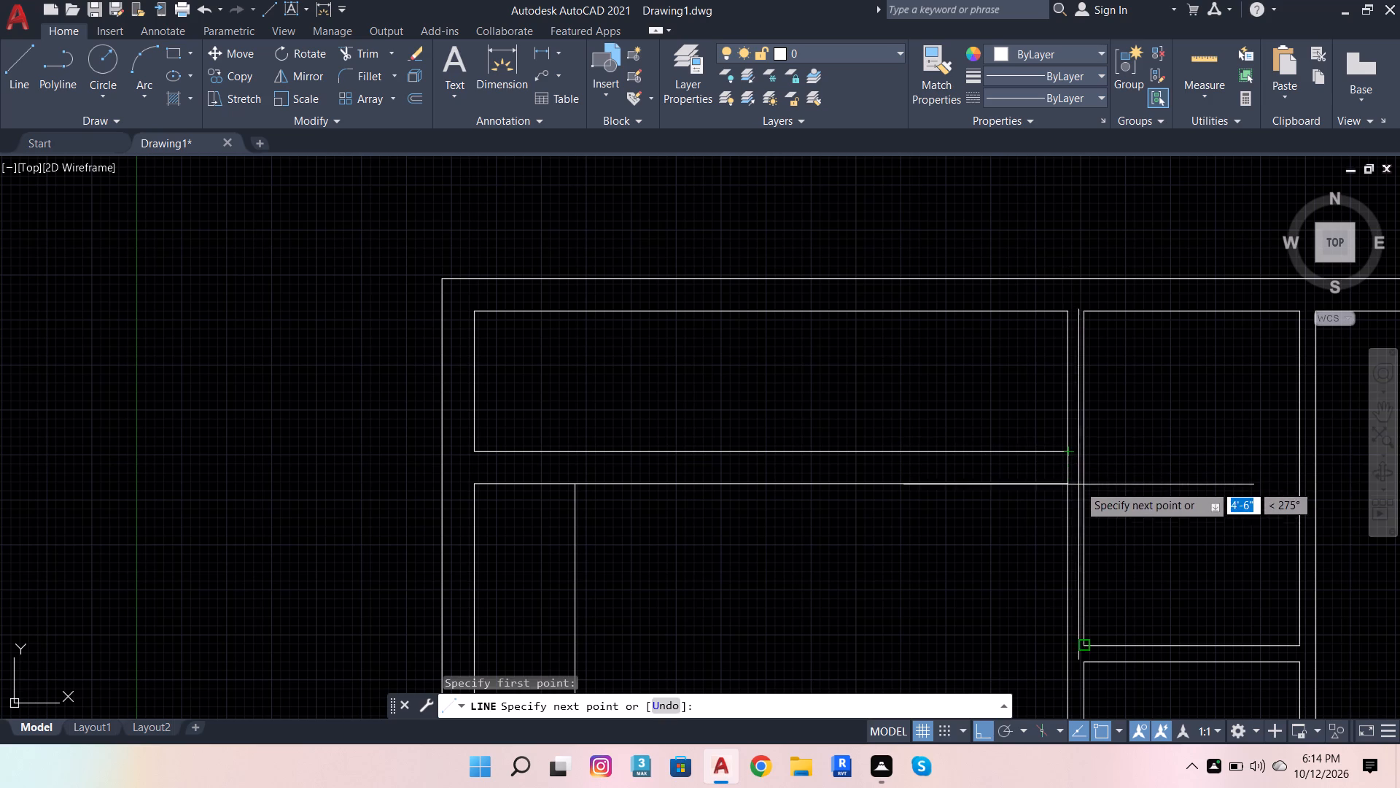
{"action": "left_click", "coordinate": [1078, 485]}
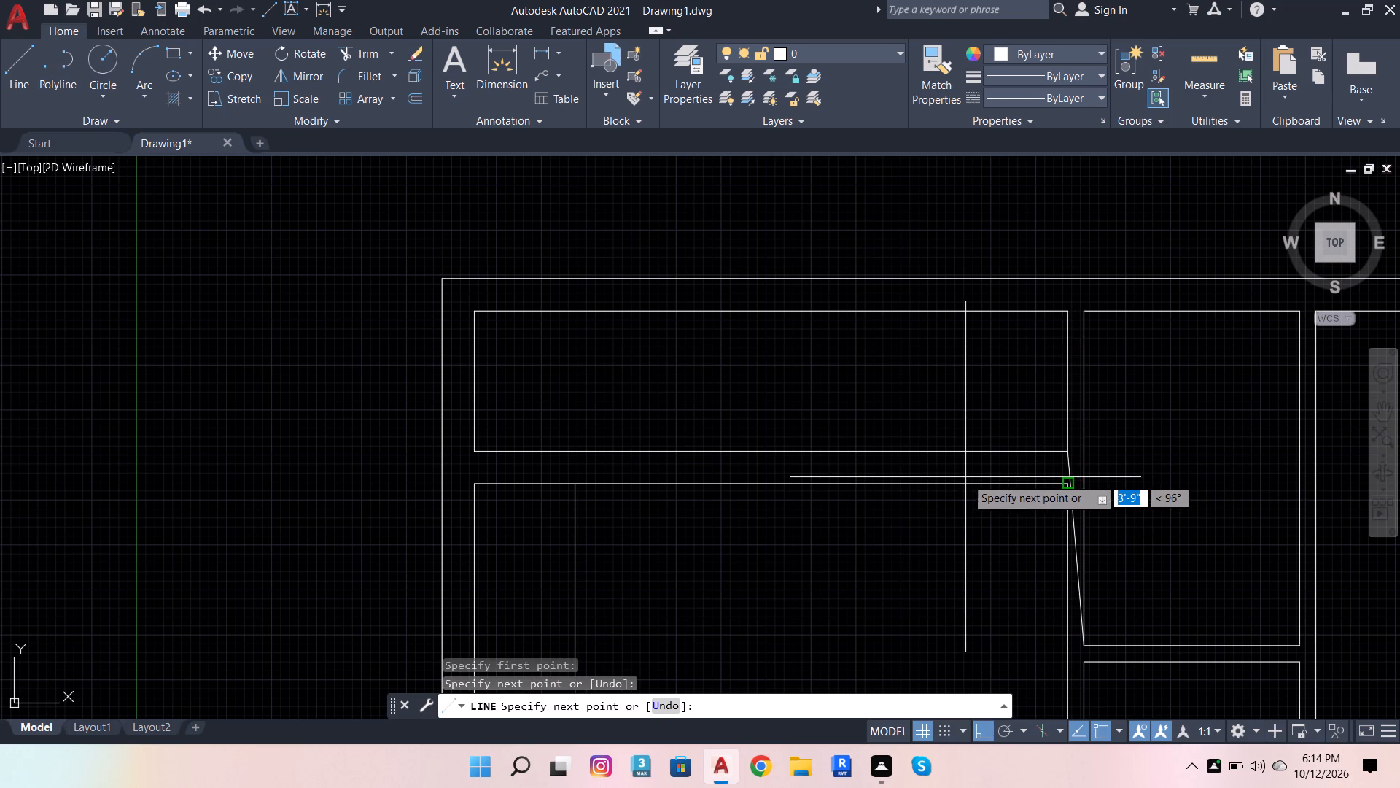
{"action": "key", "text": "ctrl+z"}
{"action": "scroll", "coordinate": [1072, 490], "scroll_direction": "up", "scroll_amount": 3}
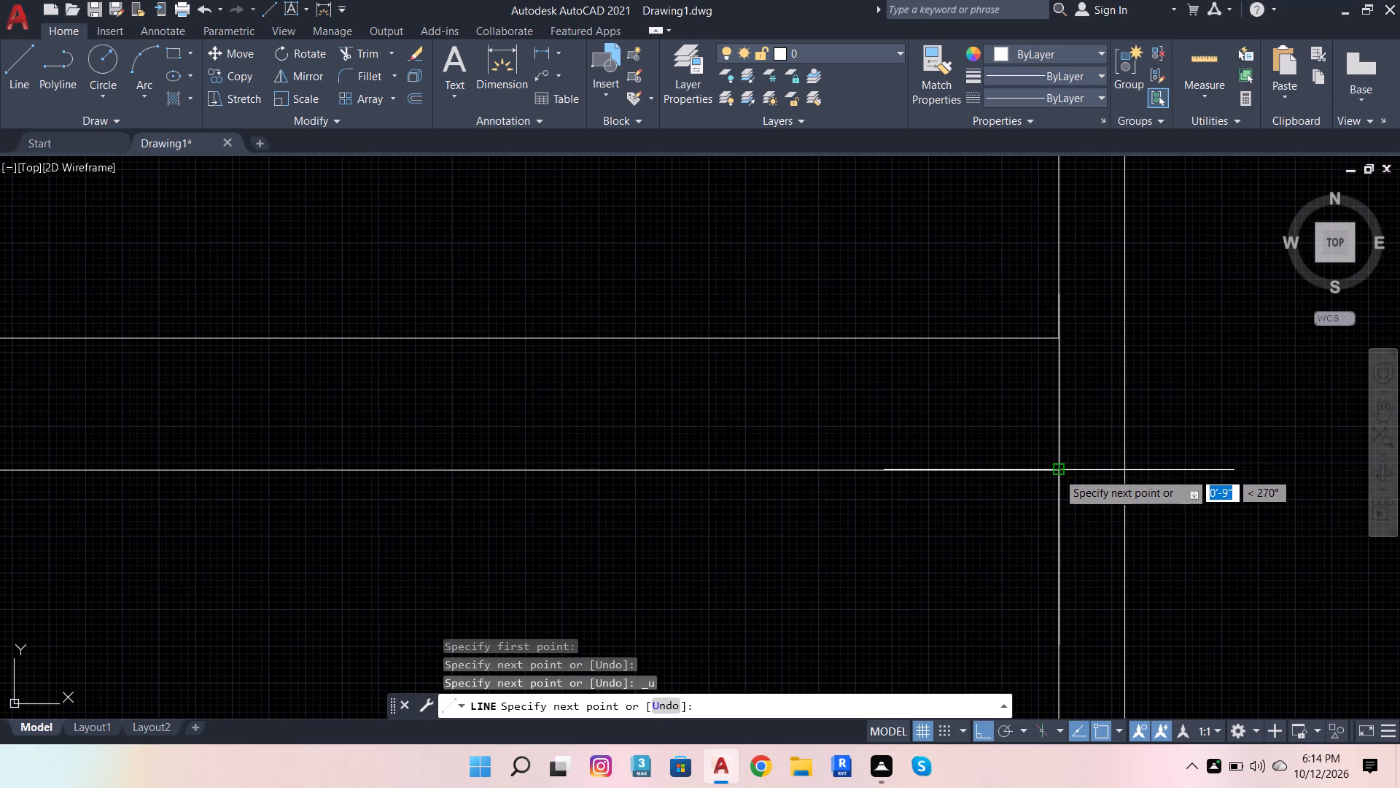
{"action": "left_click", "coordinate": [1059, 472]}
{"action": "key", "text": "Escape"}
Offset the short line across the wall's east end 3' to the west to mark the opening width.
{"action": "left_click", "coordinate": [1069, 423]}
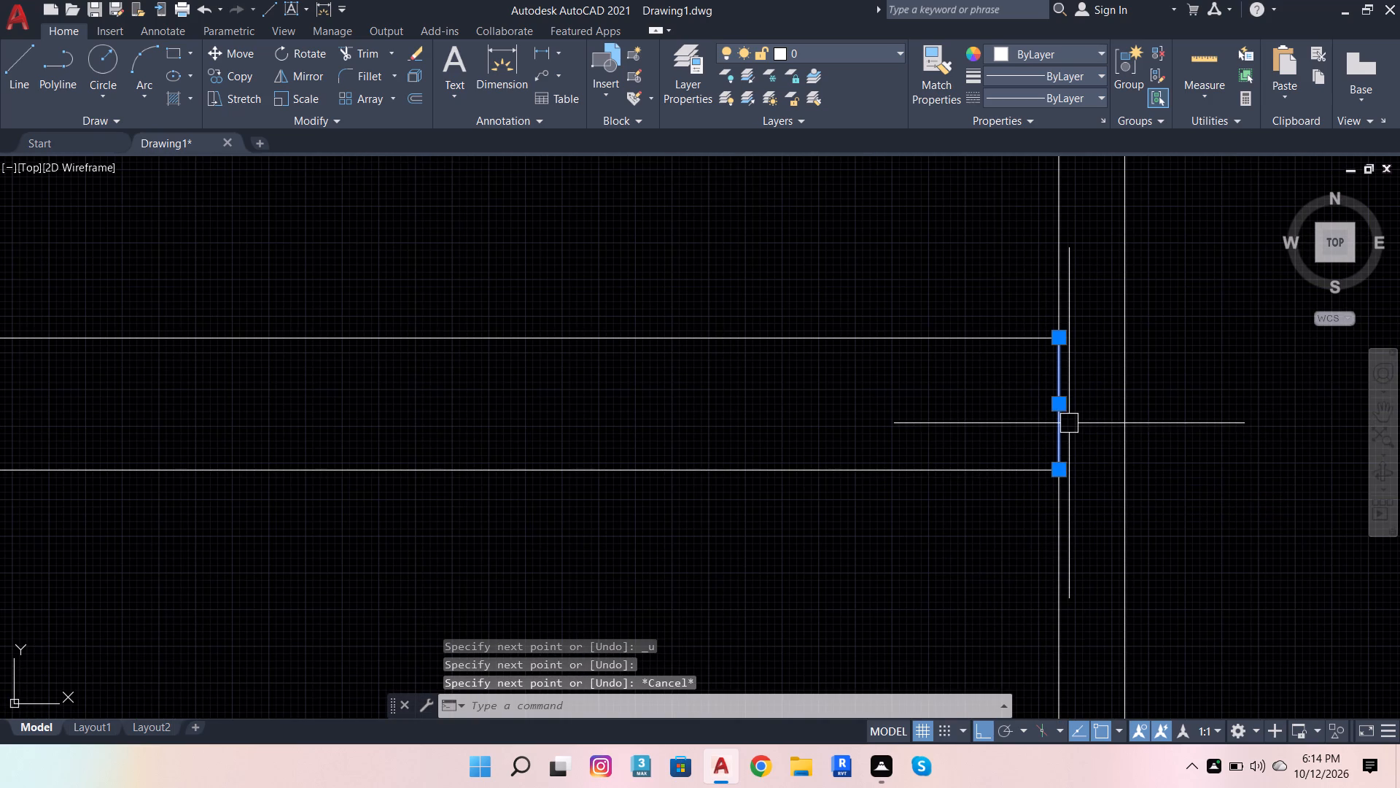
{"action": "key", "text": "m"}
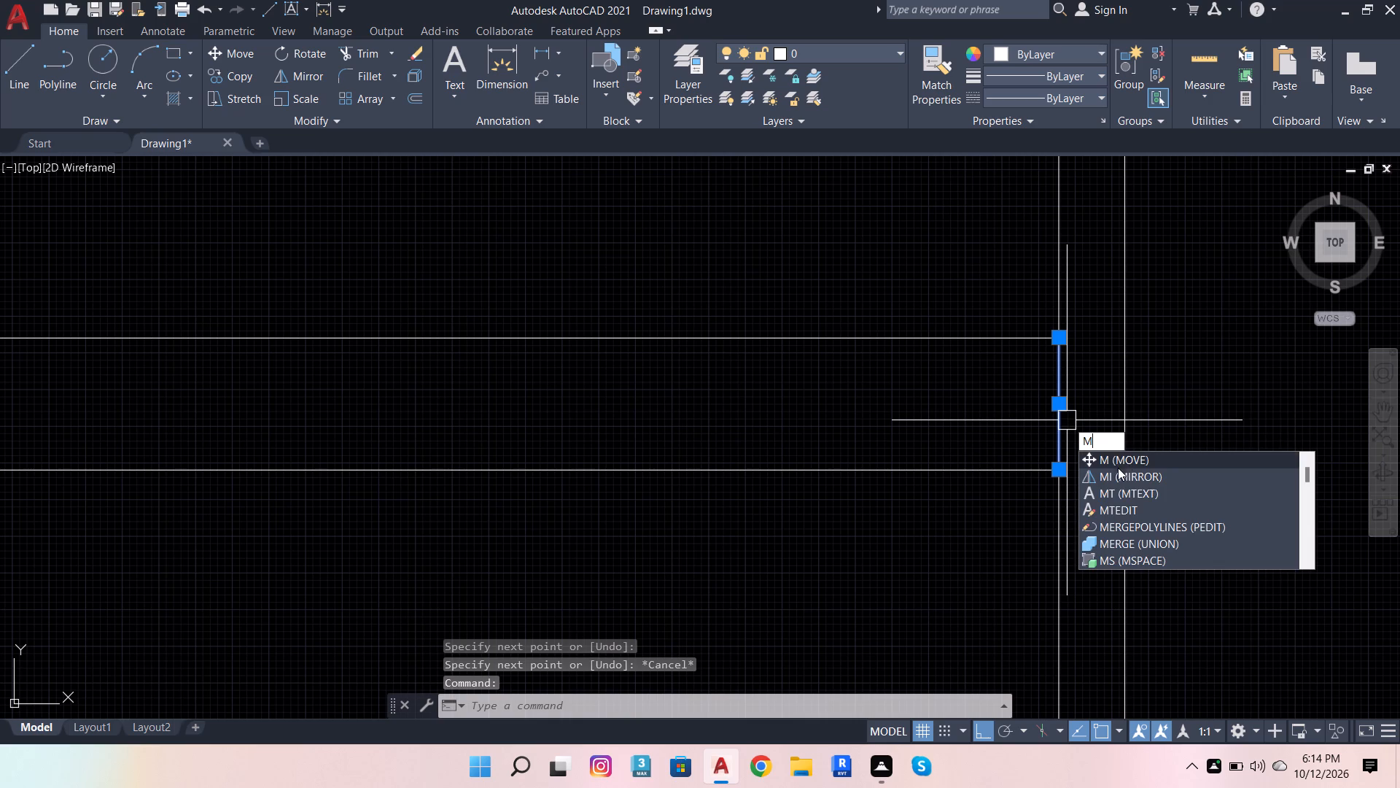
{"action": "left_click", "coordinate": [227, 77]}
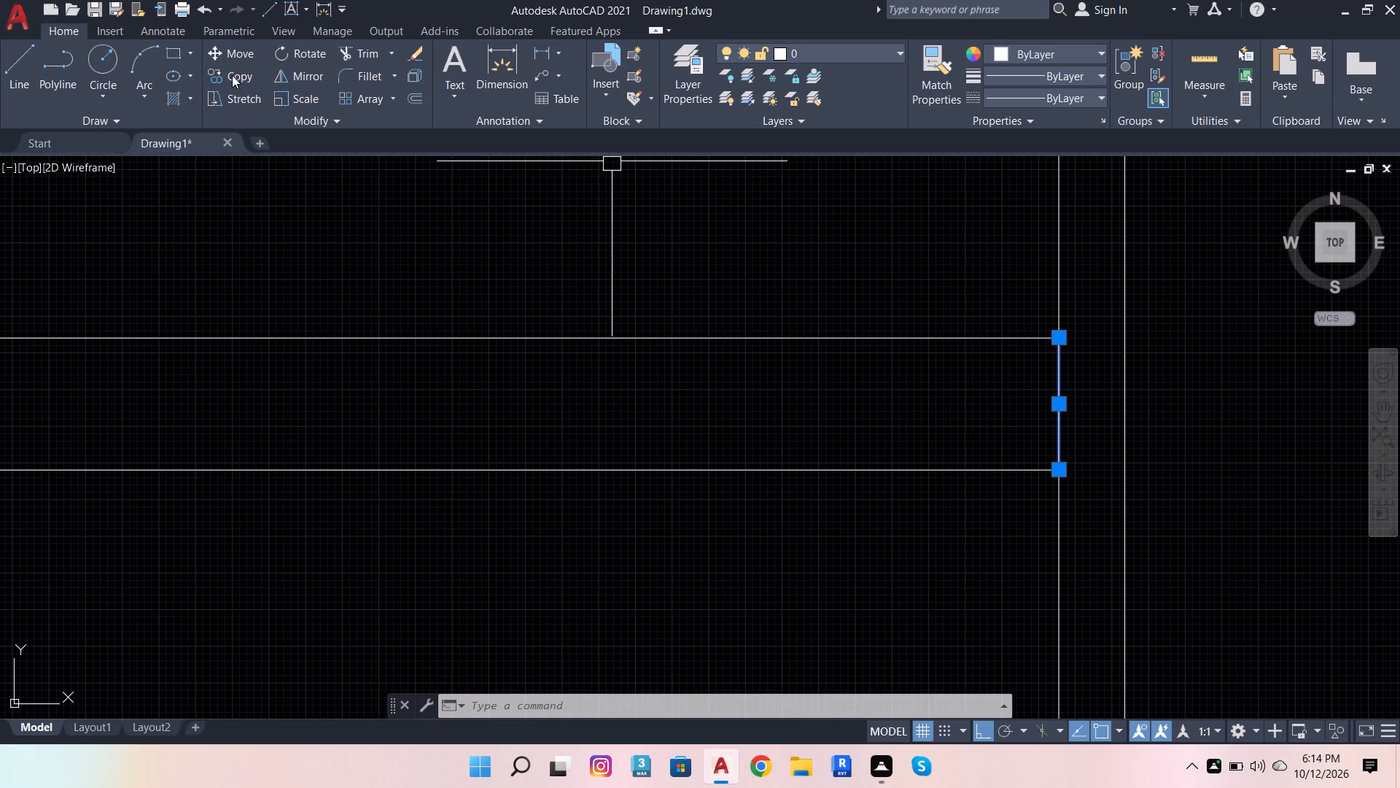
{"action": "left_click", "coordinate": [411, 90]}
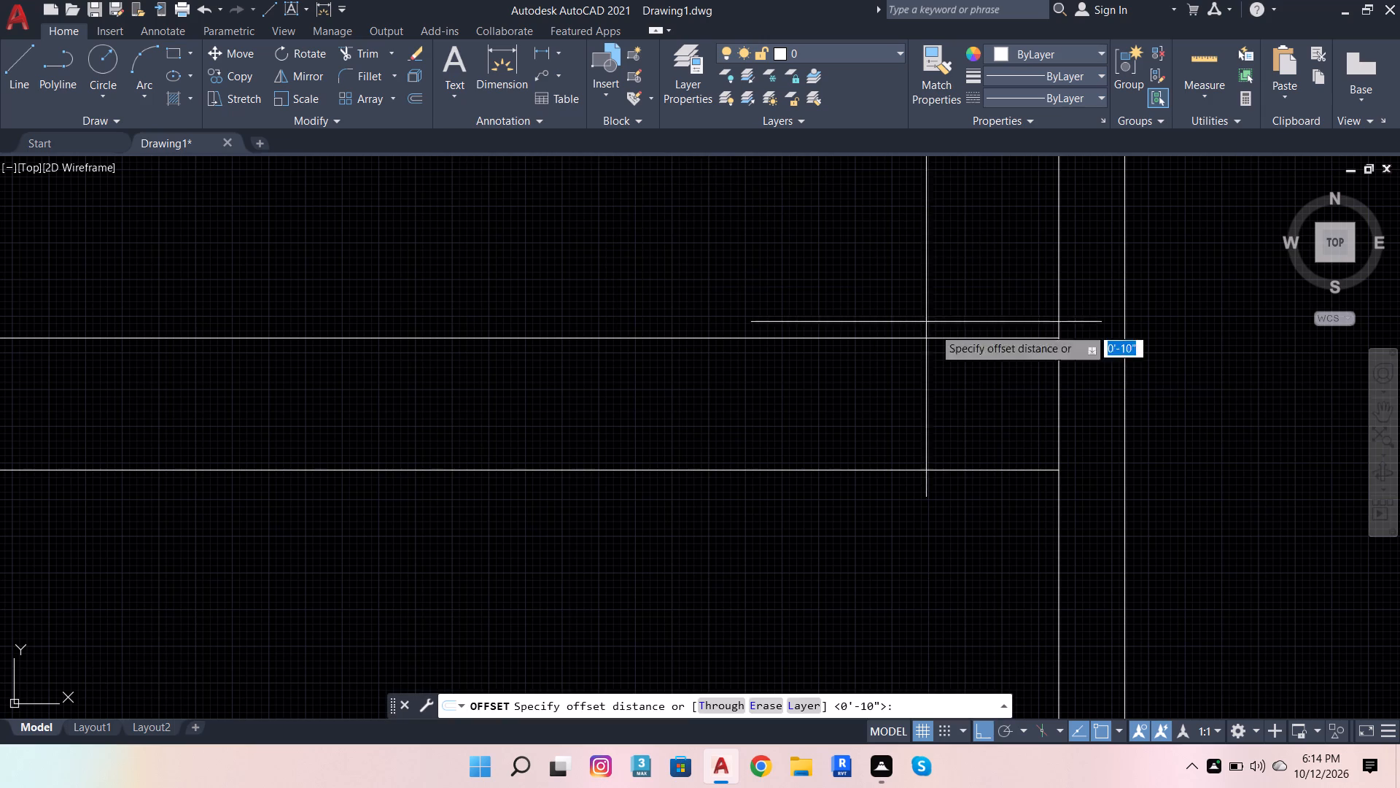
{"action": "left_click", "coordinate": [1057, 344]}
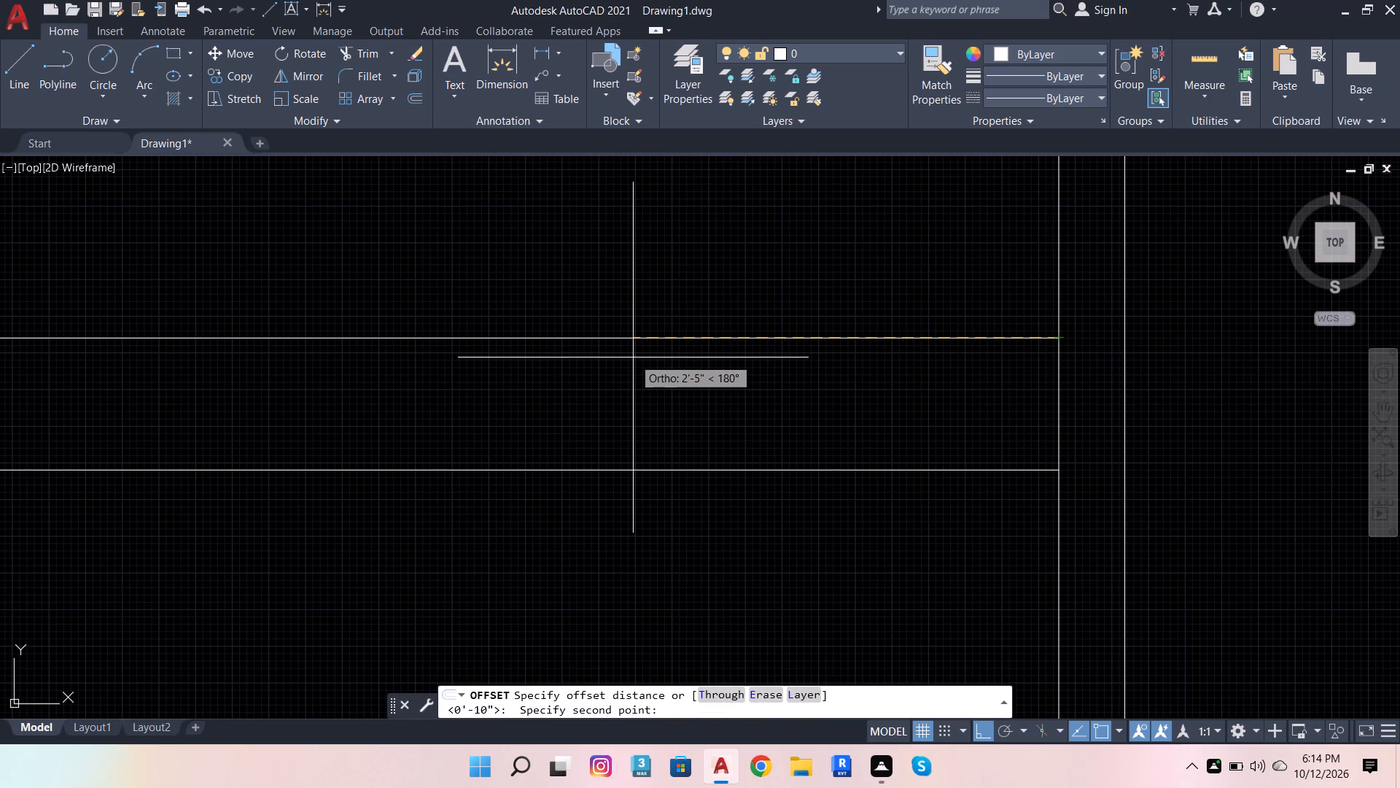
{"action": "type", "text": "3'"}
{"action": "key", "text": "Return"}
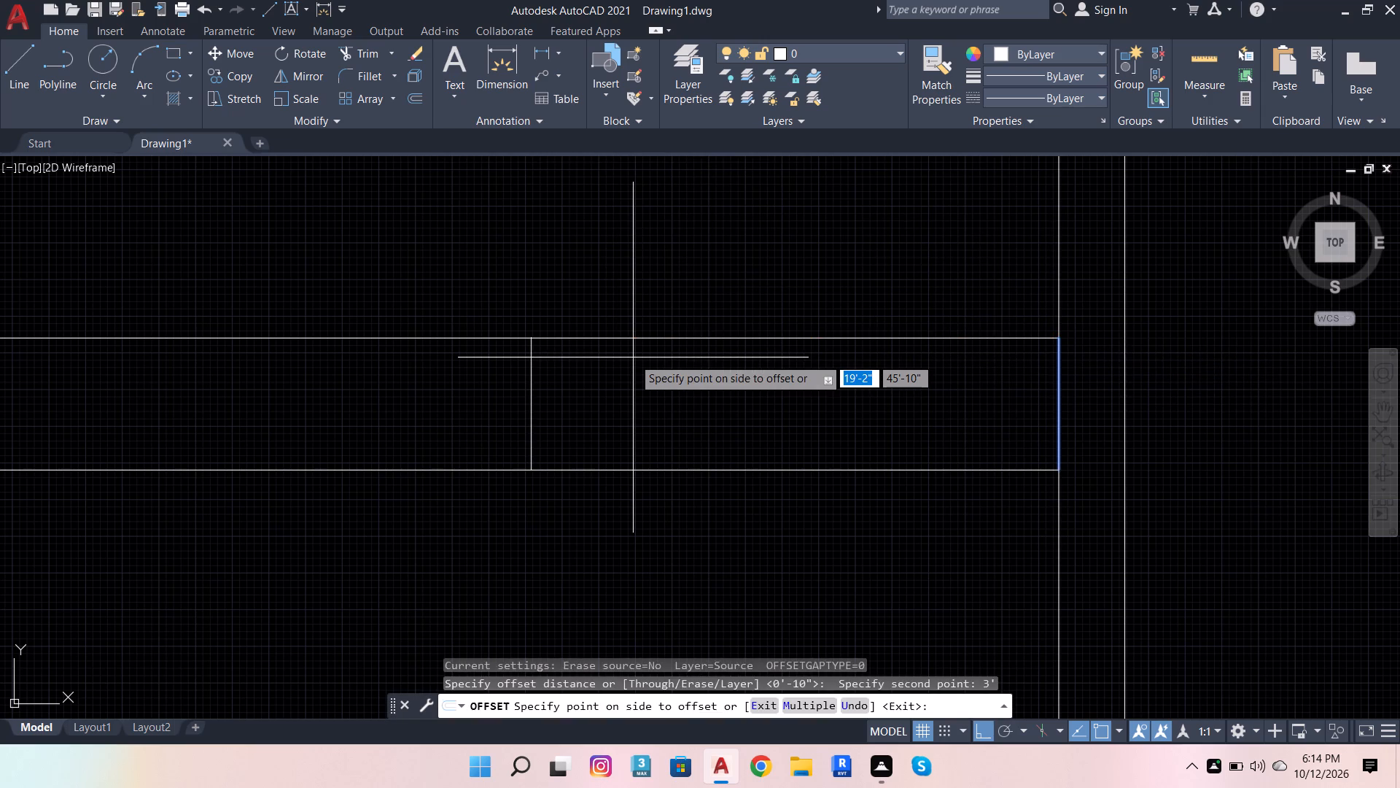
{"action": "left_click", "coordinate": [632, 357]}
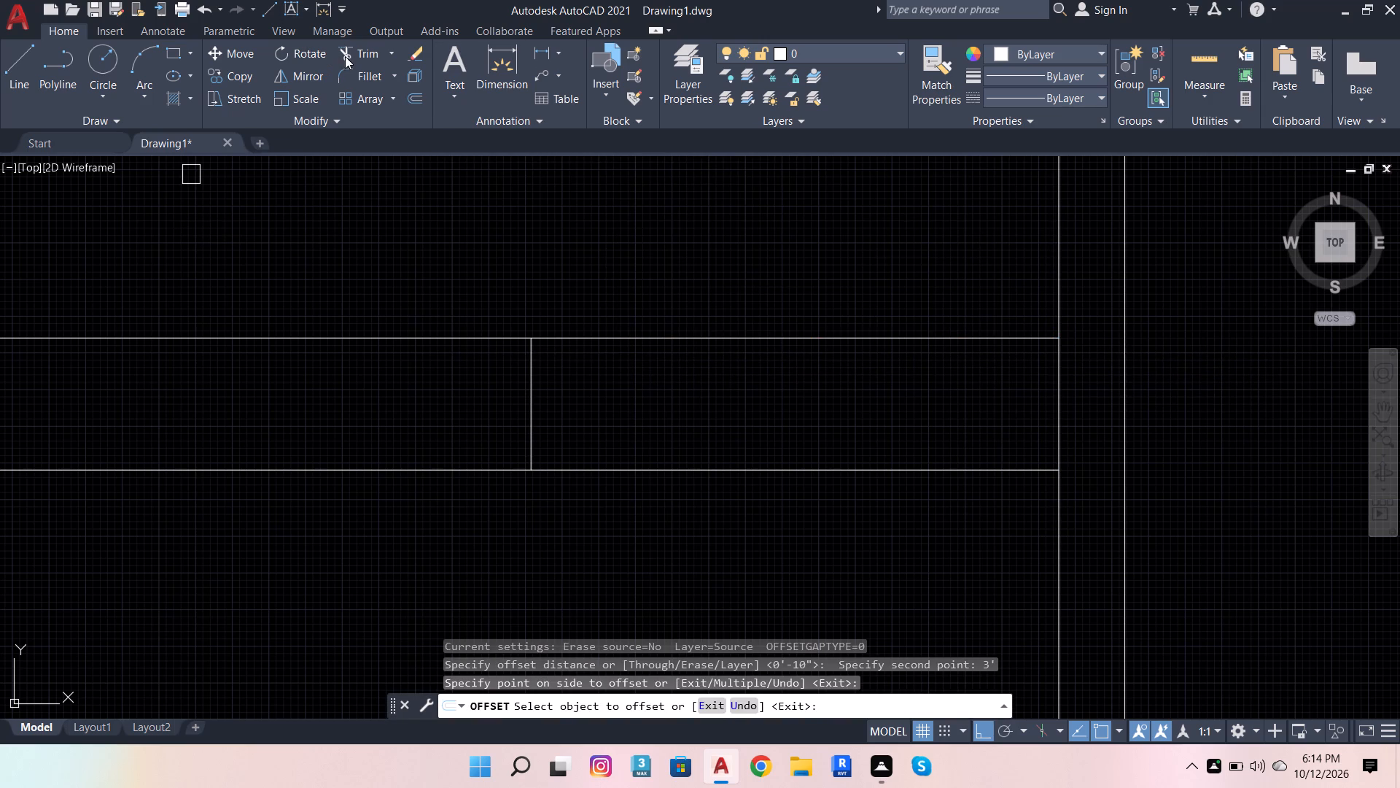
Trim both wall face lines between the offset line and the partition to cut the 3' opening.
{"action": "left_click", "coordinate": [347, 54]}
{"action": "left_click", "coordinate": [710, 292]}
{"action": "left_click", "coordinate": [763, 579]}
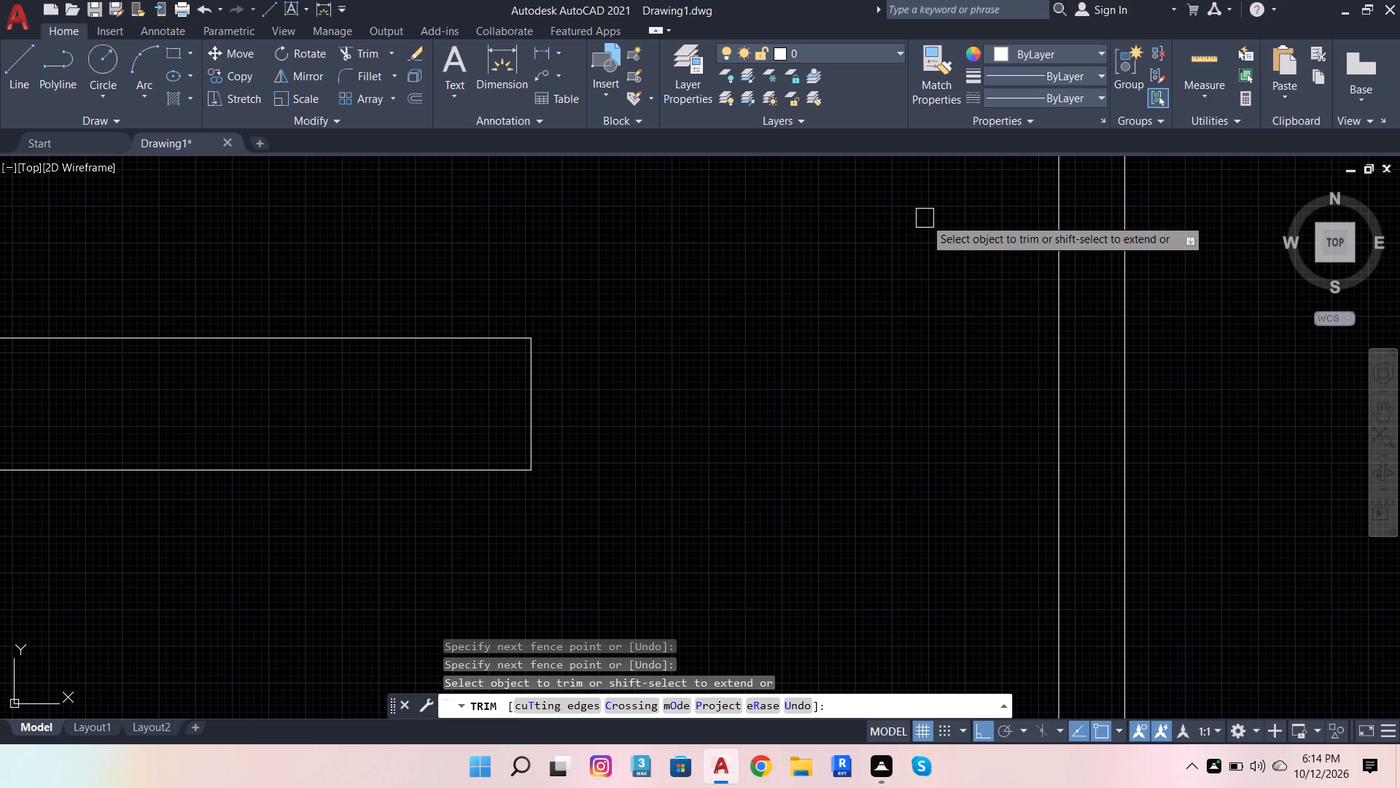
Set the current linetype to the dashed ACAD_ type and outline the 3' opening along both wall faces and its east end.
{"action": "left_click", "coordinate": [1097, 95]}
{"action": "left_click", "coordinate": [1058, 159]}
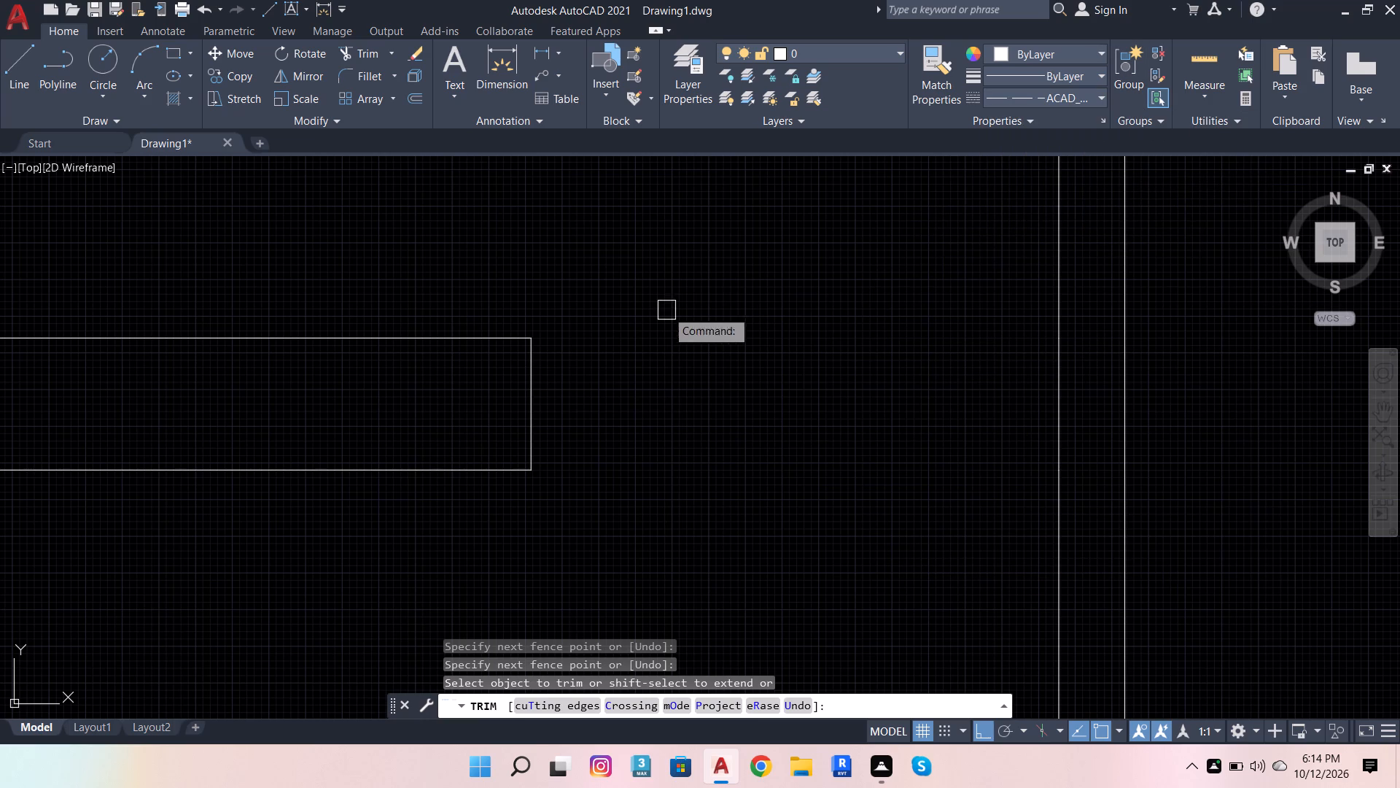
{"action": "left_click", "coordinate": [6, 67]}
{"action": "left_click", "coordinate": [537, 339]}
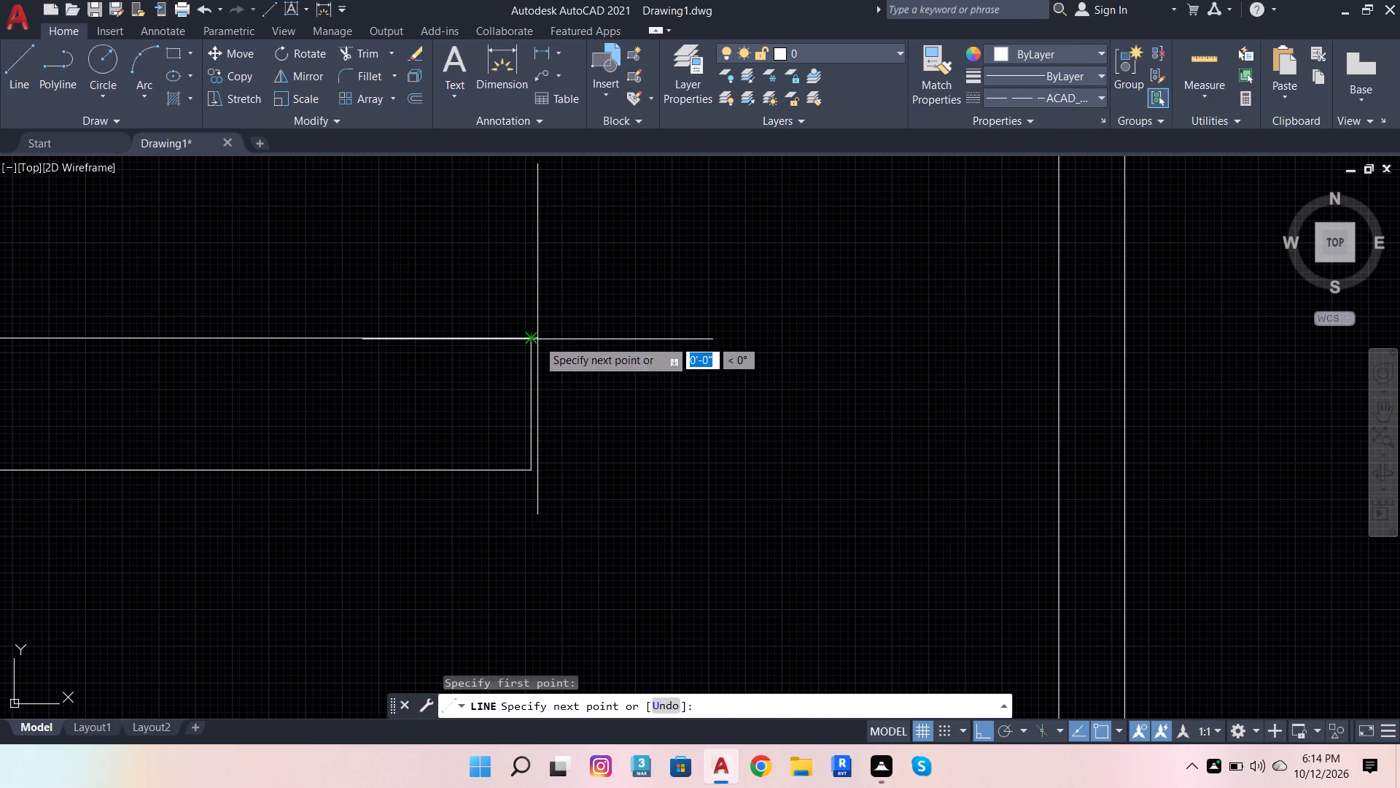
{"action": "left_click", "coordinate": [1060, 340]}
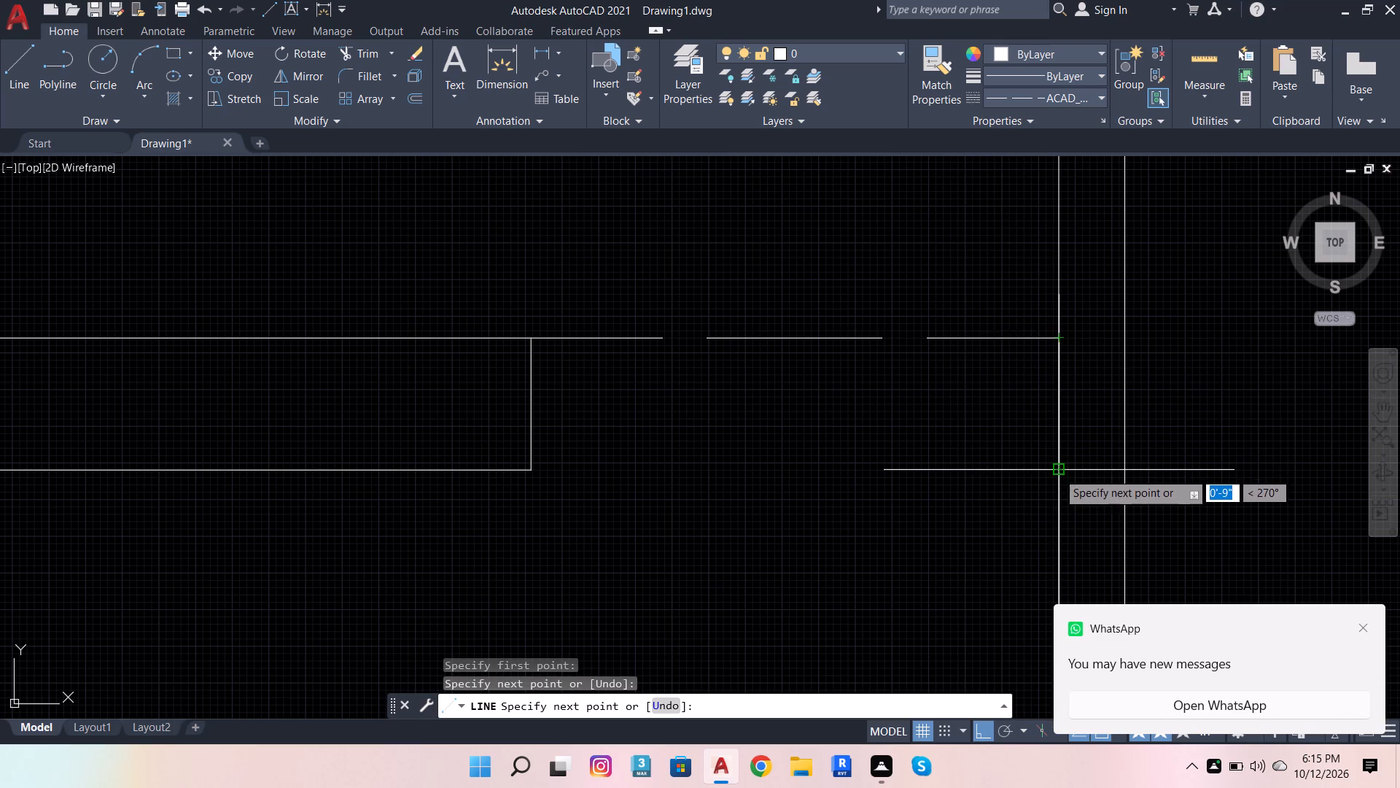
{"action": "left_click", "coordinate": [1057, 472]}
{"action": "left_click", "coordinate": [524, 471]}
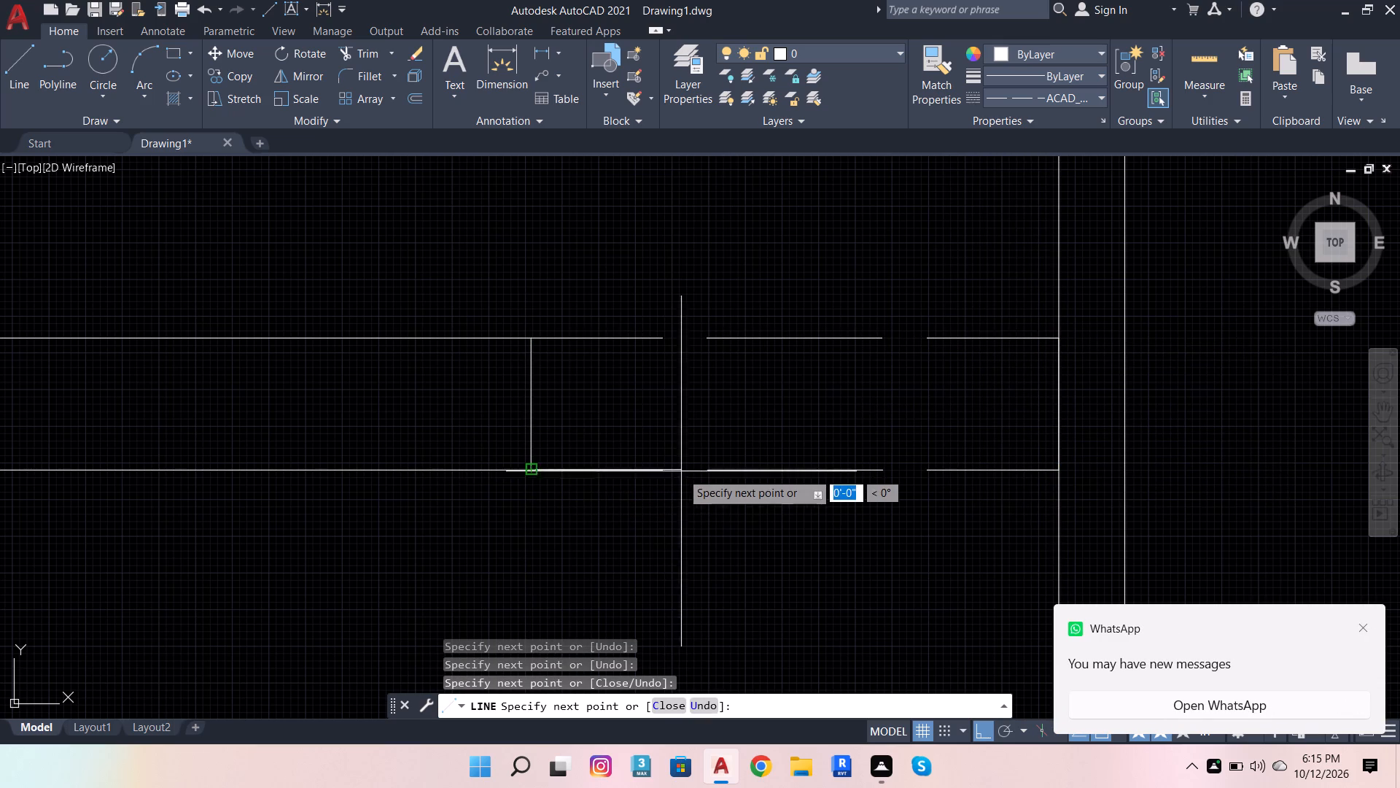
{"action": "key", "text": "Escape"}
{"action": "scroll", "coordinate": [826, 561], "scroll_direction": "down", "scroll_amount": 5}
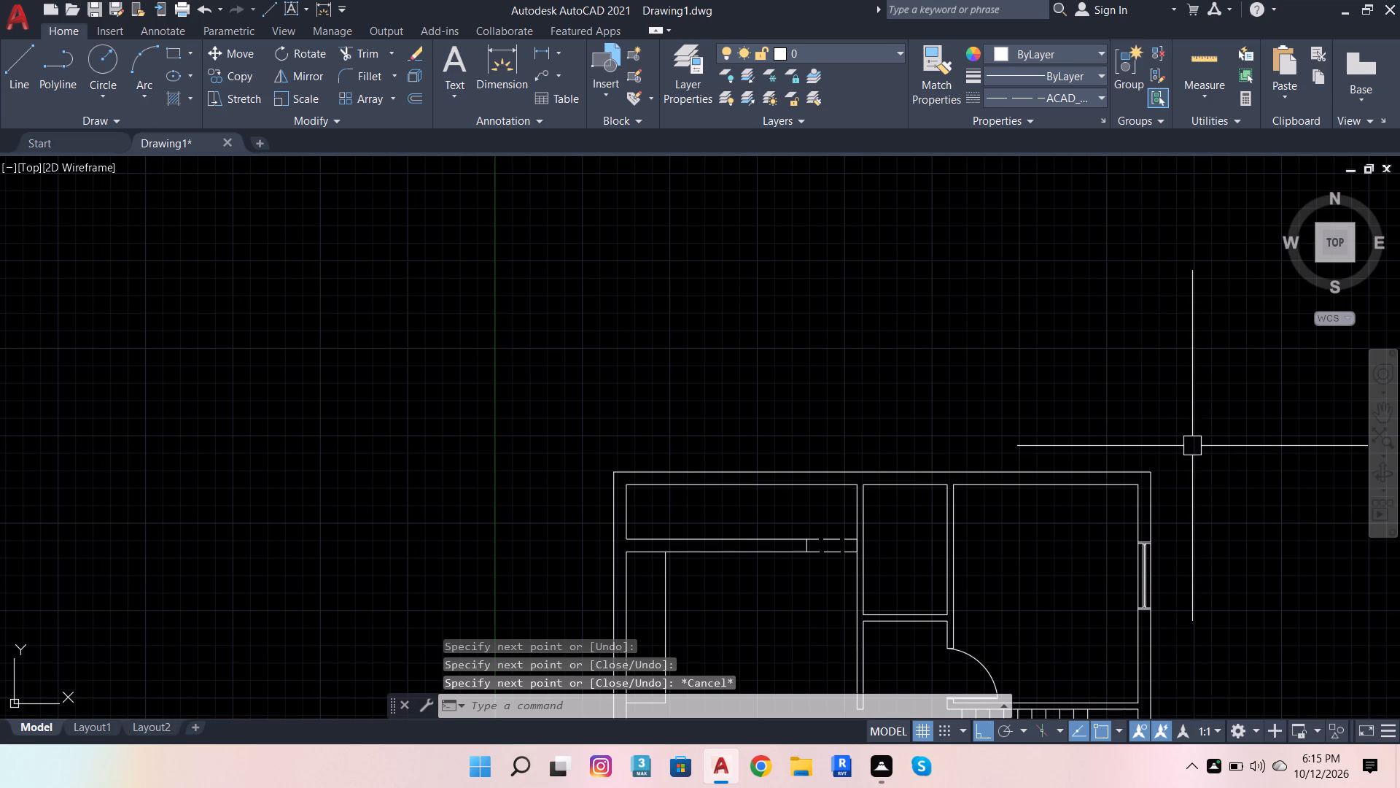
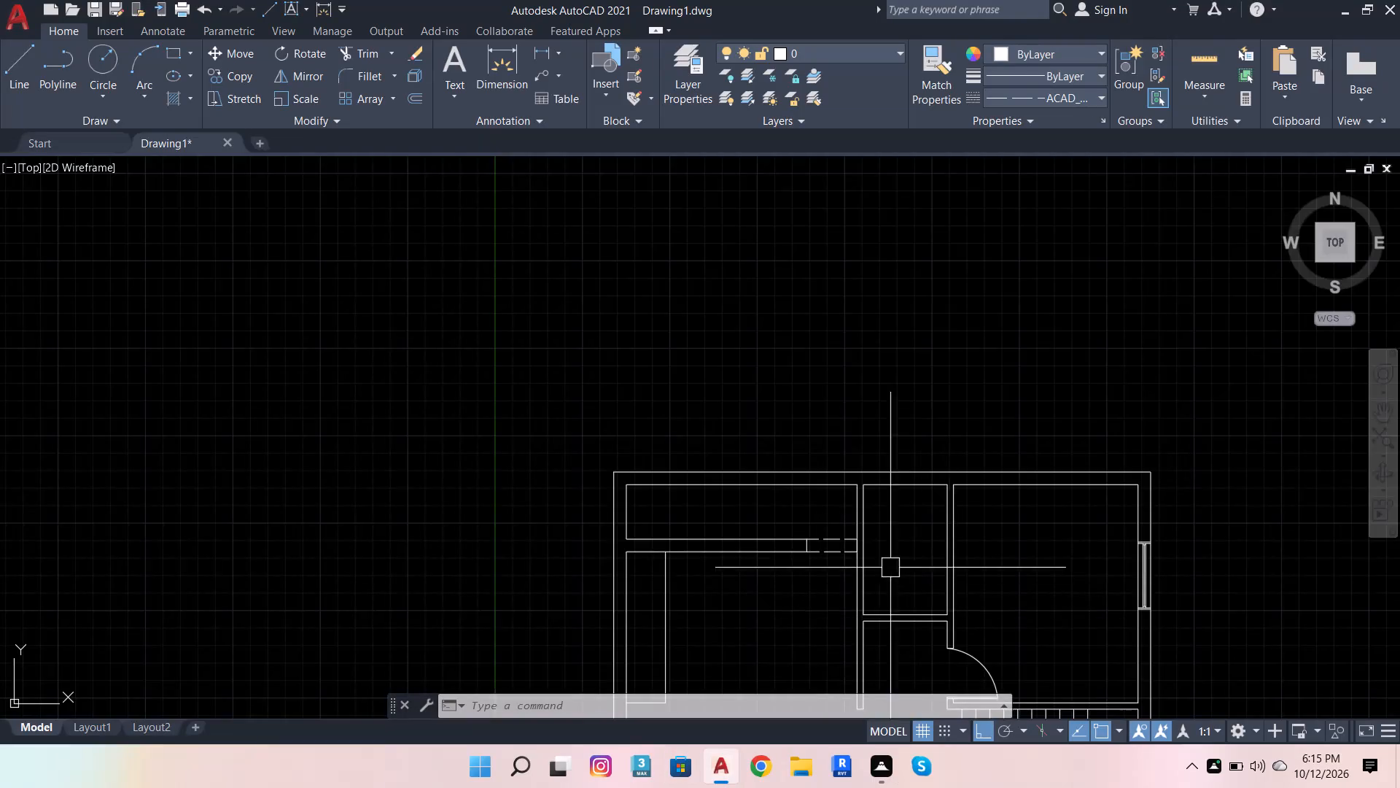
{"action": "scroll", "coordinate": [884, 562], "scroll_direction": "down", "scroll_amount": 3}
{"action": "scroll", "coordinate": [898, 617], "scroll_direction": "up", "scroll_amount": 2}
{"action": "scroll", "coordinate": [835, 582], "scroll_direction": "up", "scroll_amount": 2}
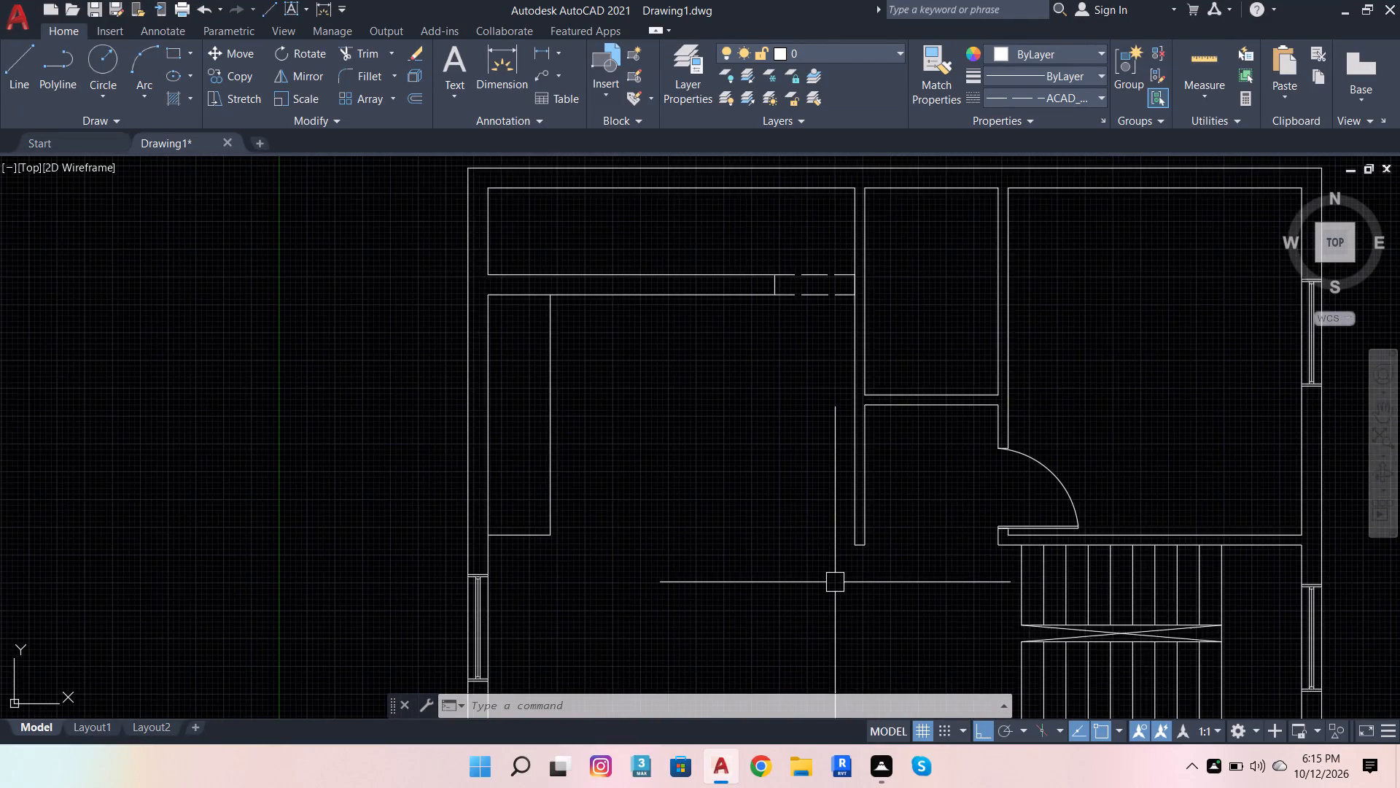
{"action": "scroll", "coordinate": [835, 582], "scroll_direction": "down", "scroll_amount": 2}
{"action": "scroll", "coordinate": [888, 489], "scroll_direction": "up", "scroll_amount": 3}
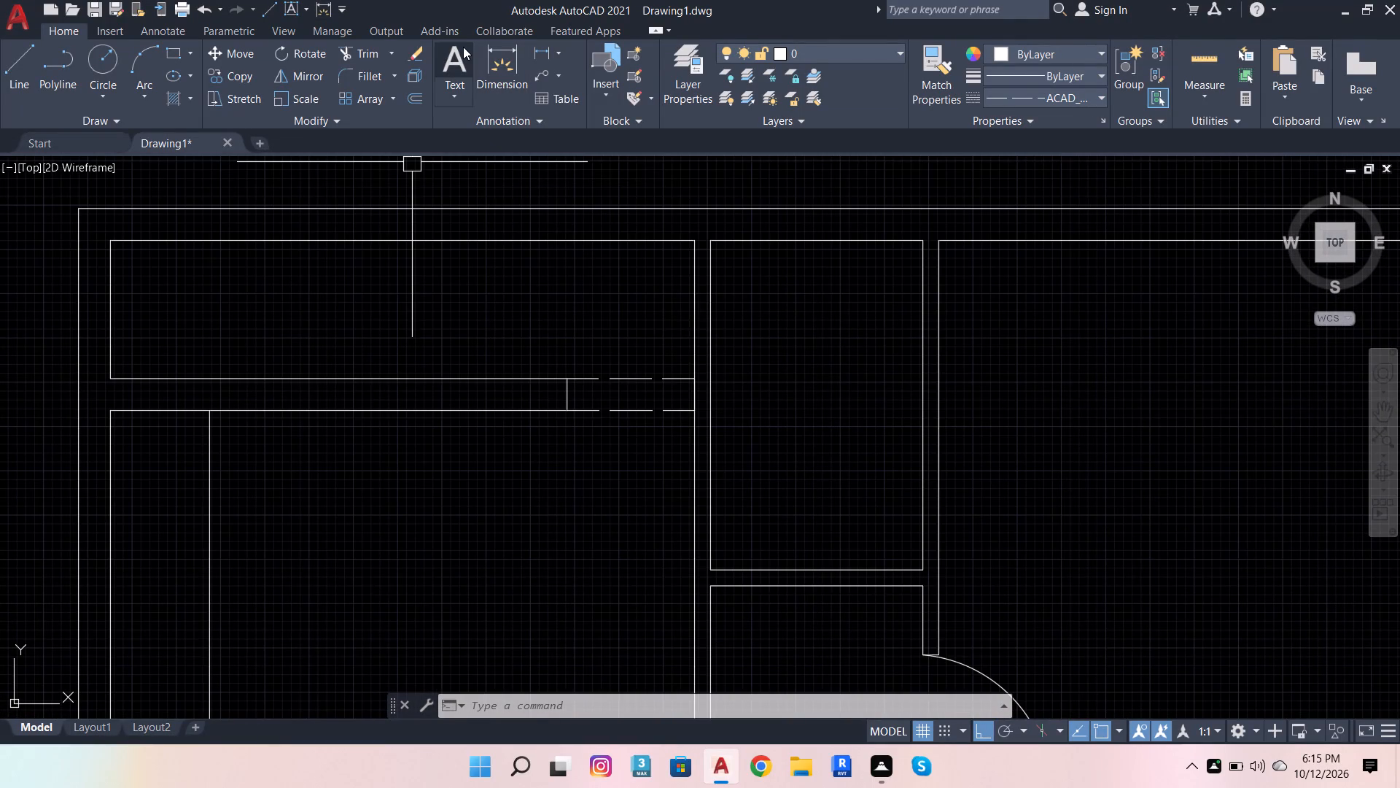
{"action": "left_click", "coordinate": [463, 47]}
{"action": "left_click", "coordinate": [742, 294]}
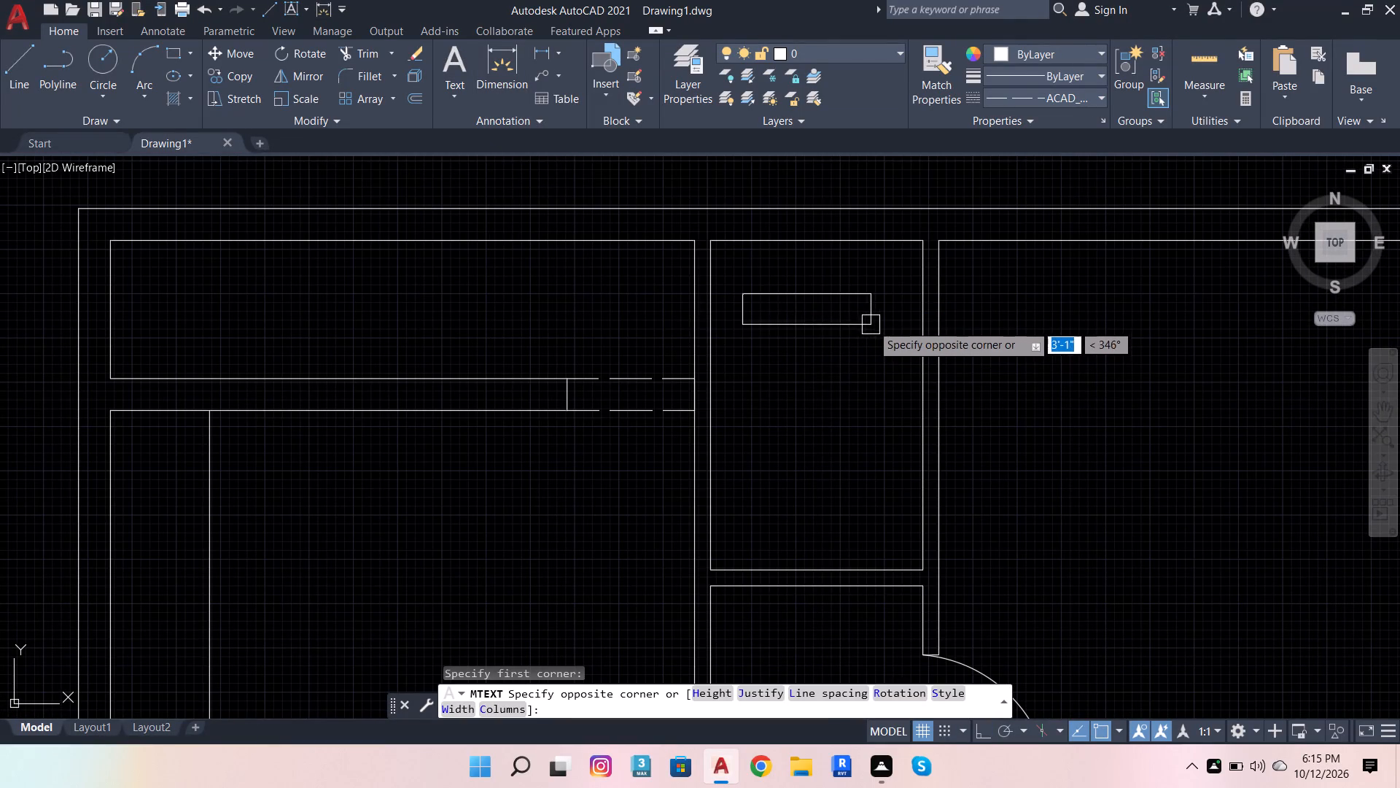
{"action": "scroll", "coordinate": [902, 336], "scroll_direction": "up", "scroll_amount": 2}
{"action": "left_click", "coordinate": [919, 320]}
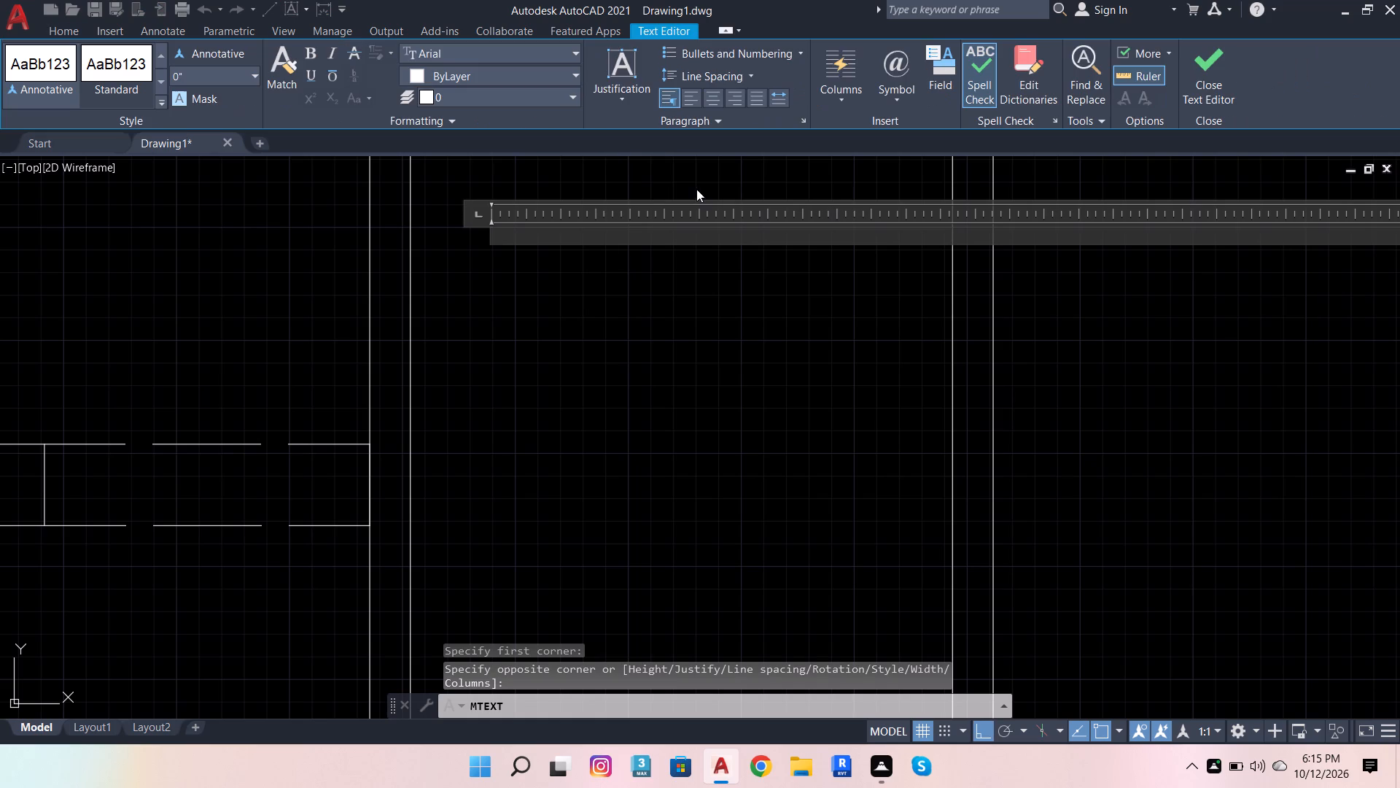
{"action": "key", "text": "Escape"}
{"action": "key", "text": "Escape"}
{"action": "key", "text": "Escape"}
Set the default text size (TEXTSIZE) to 6".
{"action": "type", "text": "TE"}
{"action": "type", "text": "XT"}
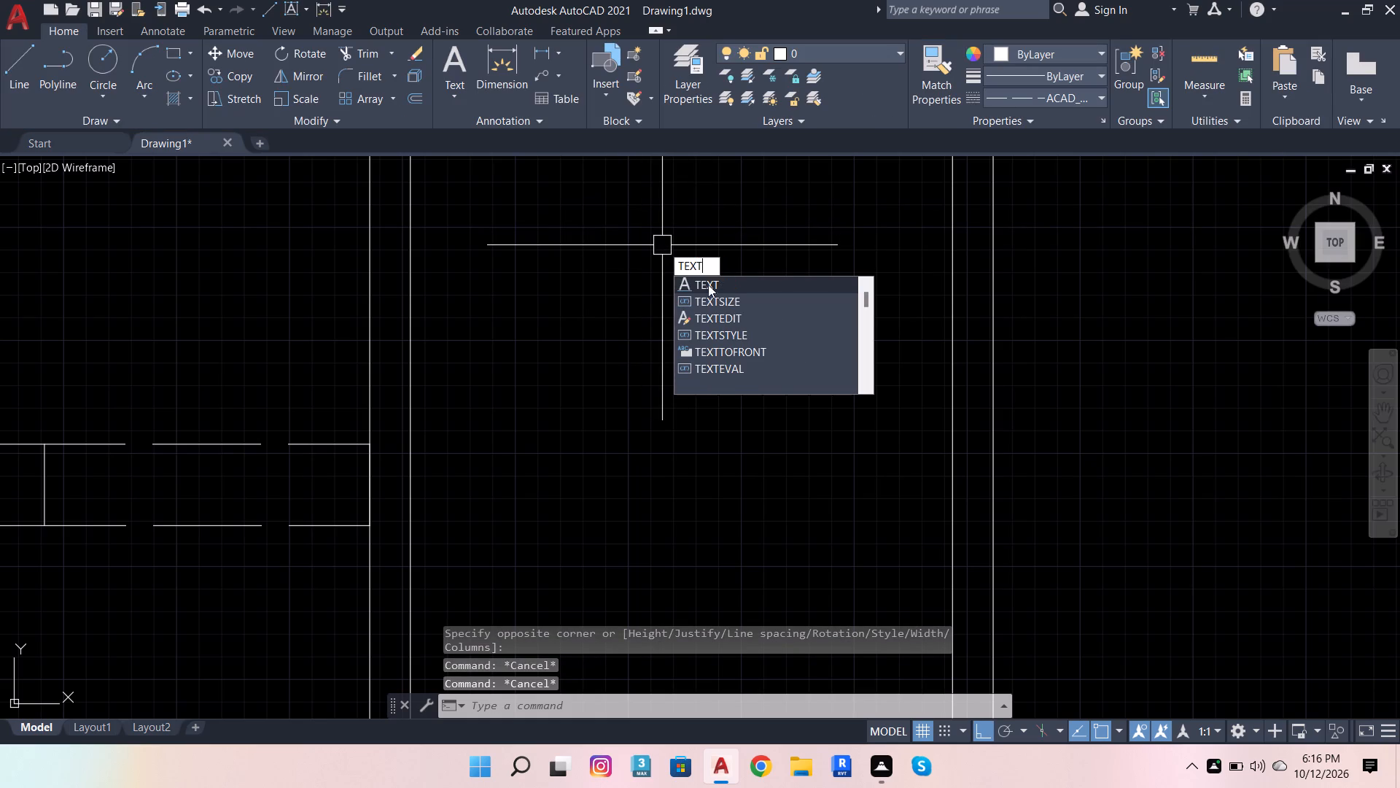
{"action": "left_click", "coordinate": [733, 306]}
{"action": "left_click", "coordinate": [850, 699]}
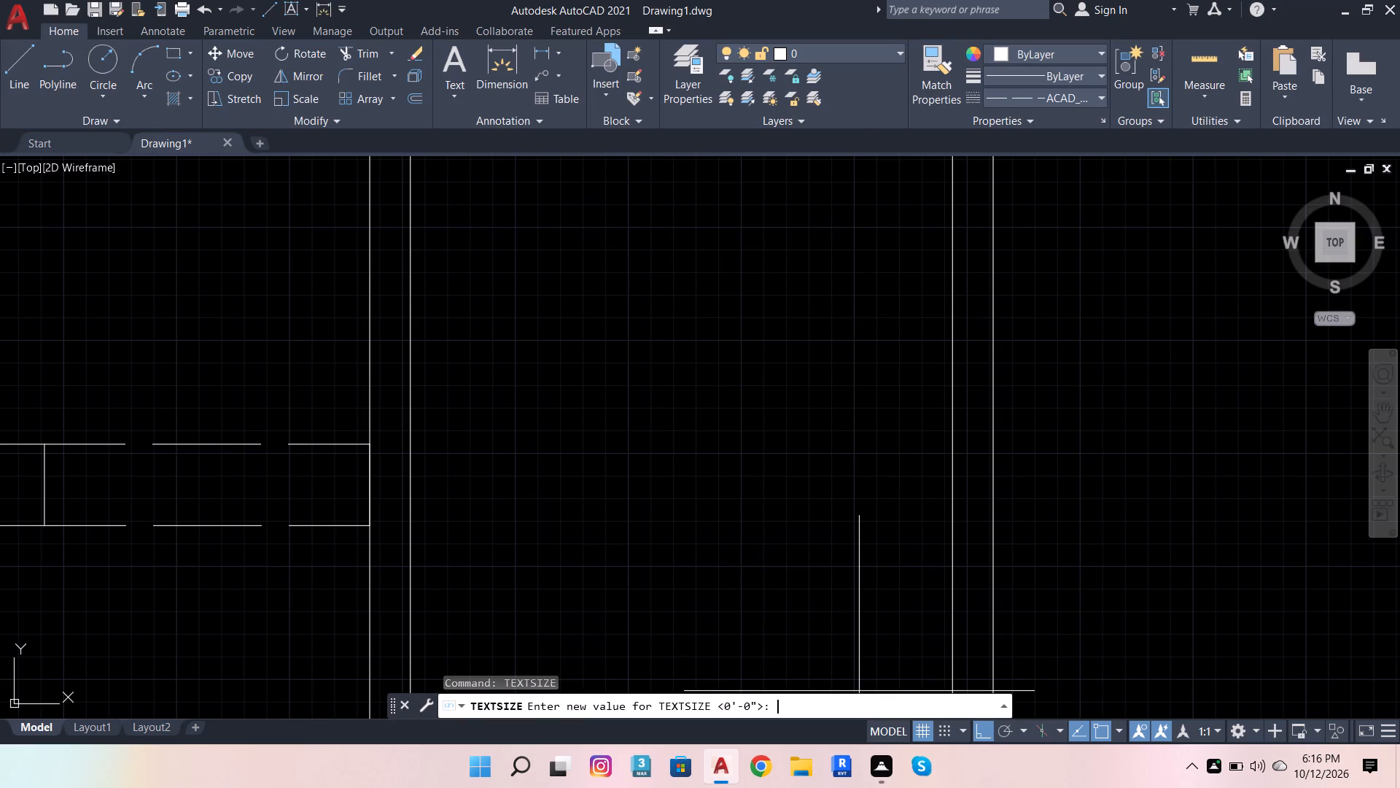
{"action": "key", "text": "6"}
{"action": "key", "text": "Return"}
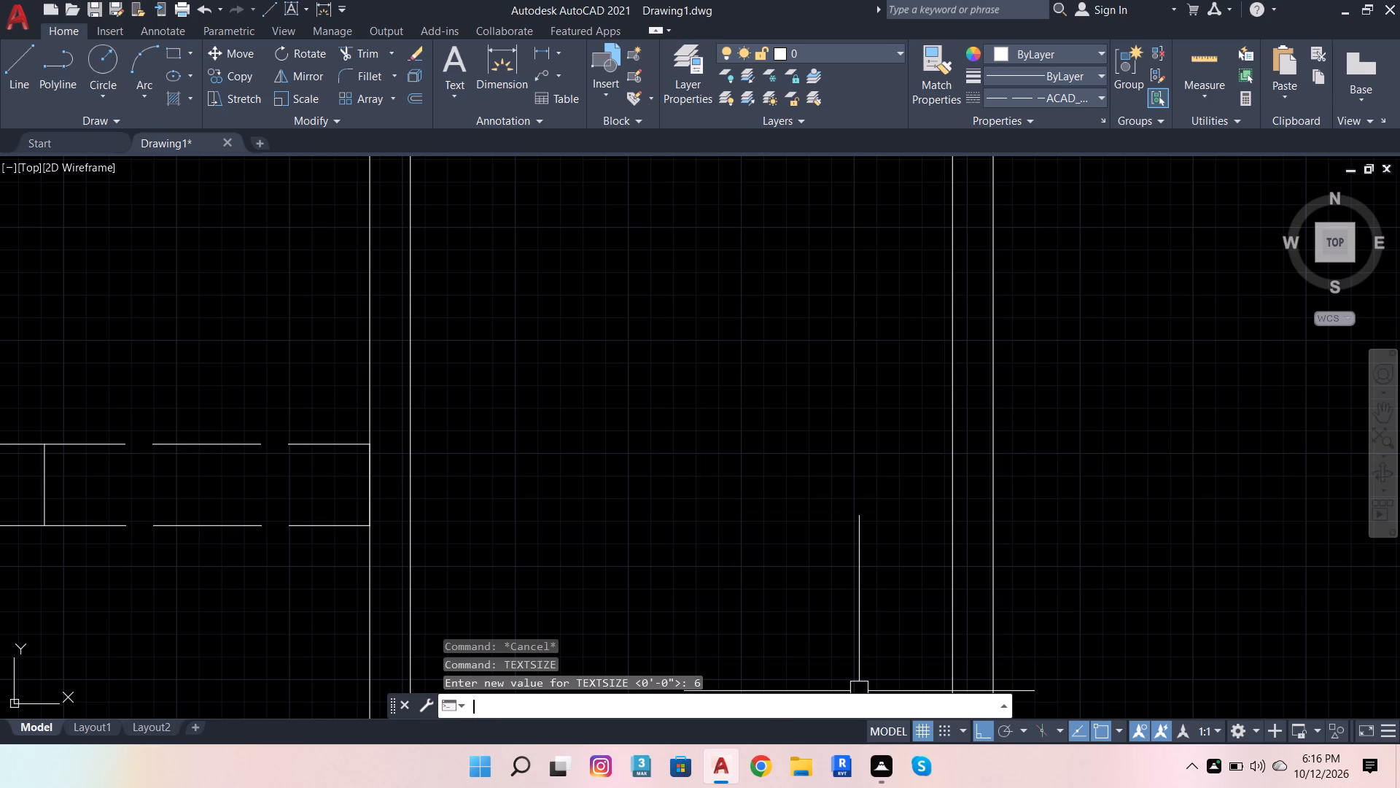
Add a centred multiline text label TOILET near the north end of the small room between the two northern partitions.
{"action": "left_click", "coordinate": [455, 55]}
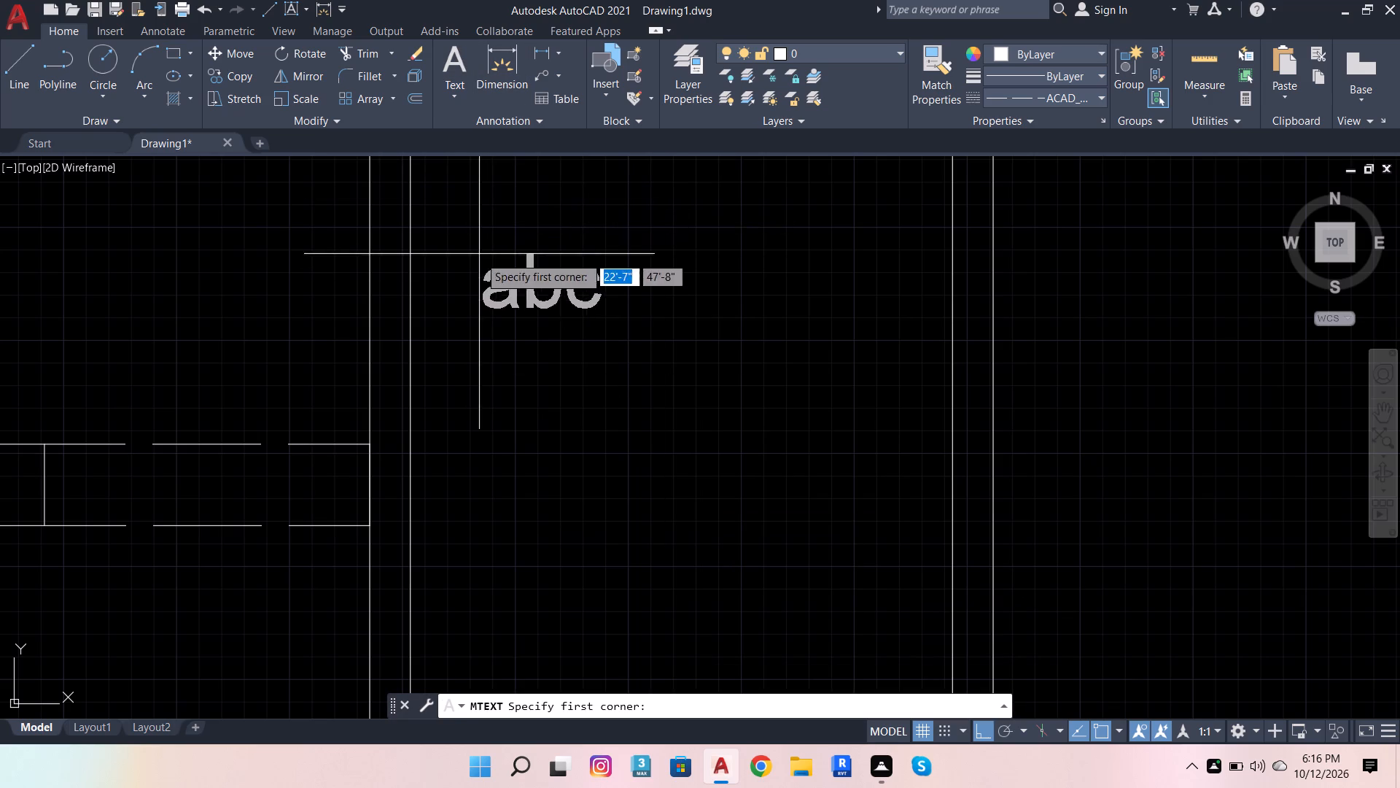
{"action": "left_click", "coordinate": [461, 255]}
{"action": "left_click", "coordinate": [935, 391]}
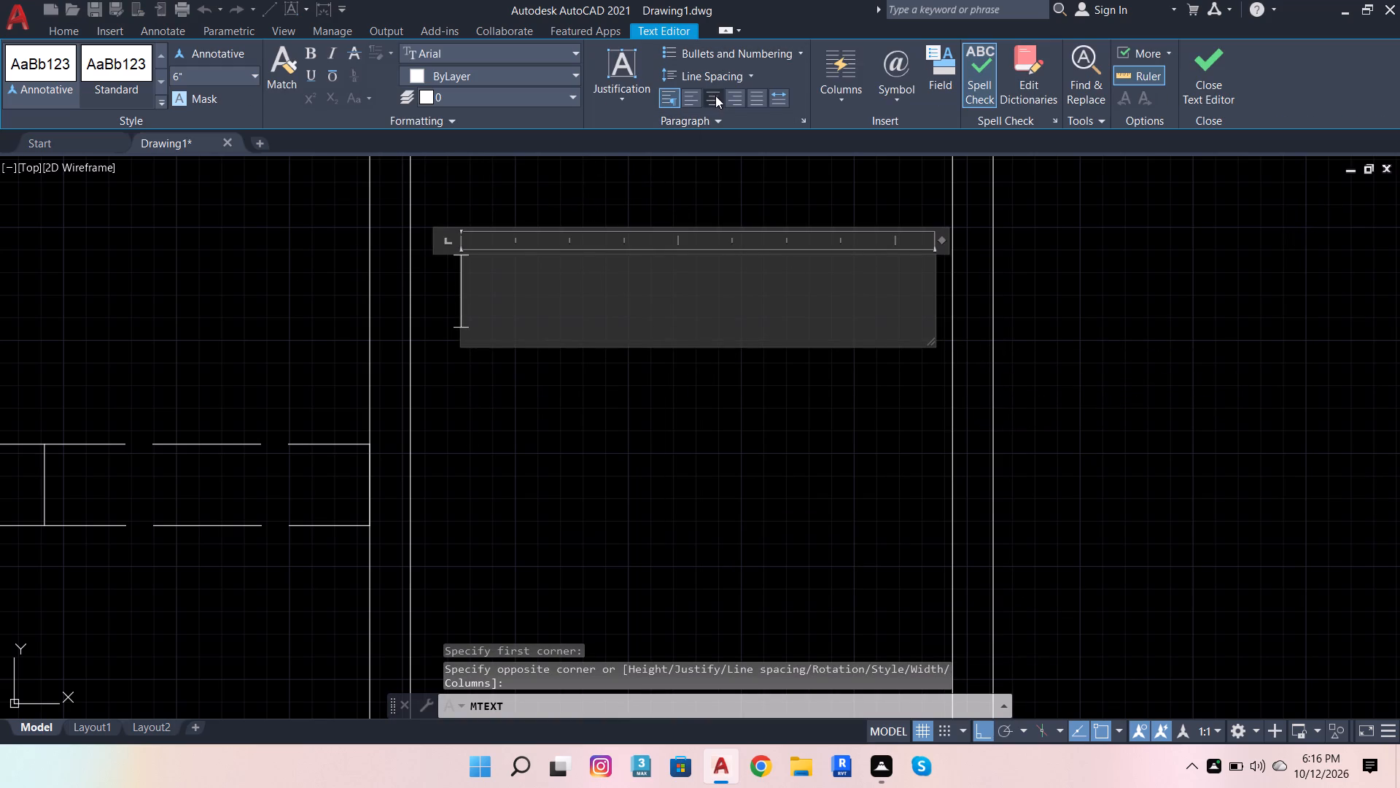
{"action": "left_click", "coordinate": [715, 96]}
{"action": "key", "text": "t"}
{"action": "key", "text": "o"}
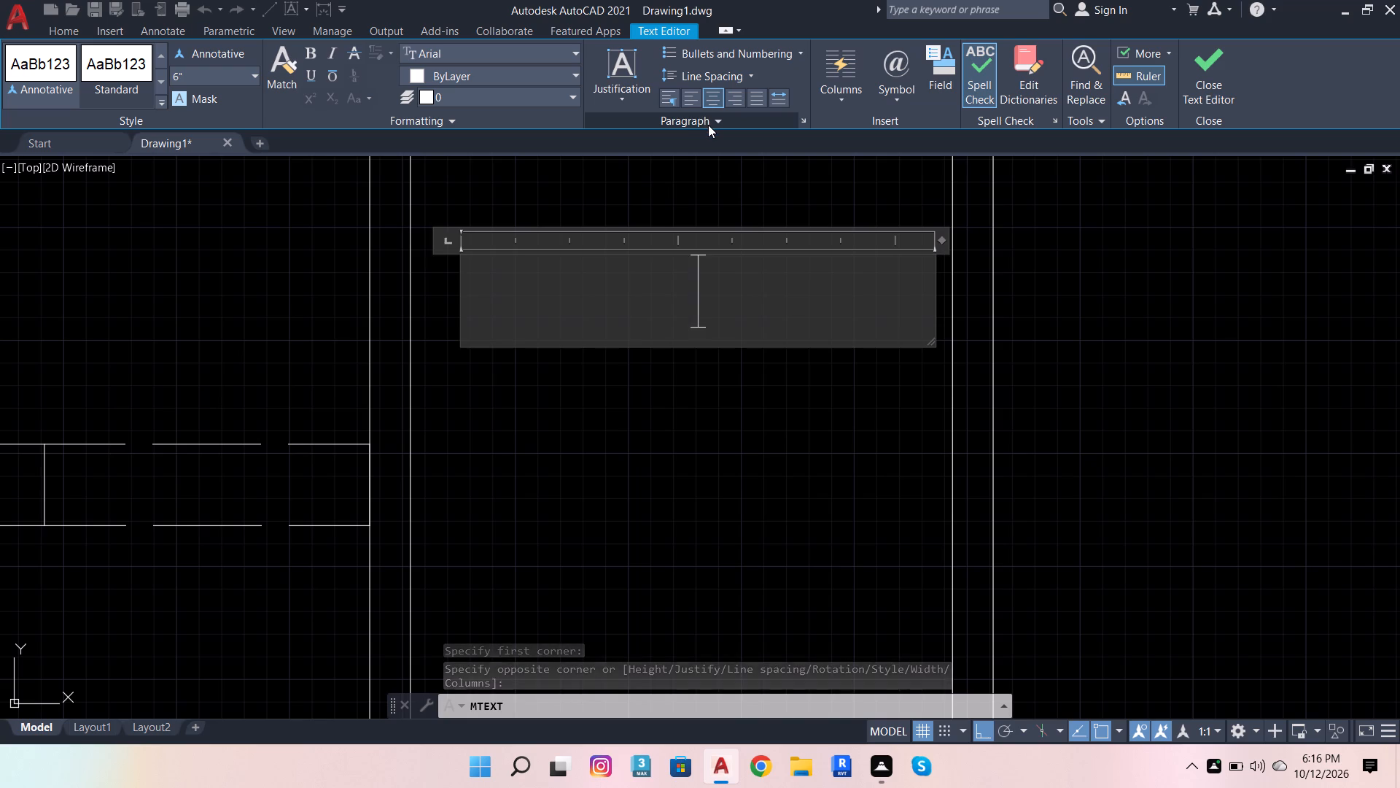
{"action": "key", "text": "i"}
{"action": "key", "text": "l"}
{"action": "key", "text": "r"}
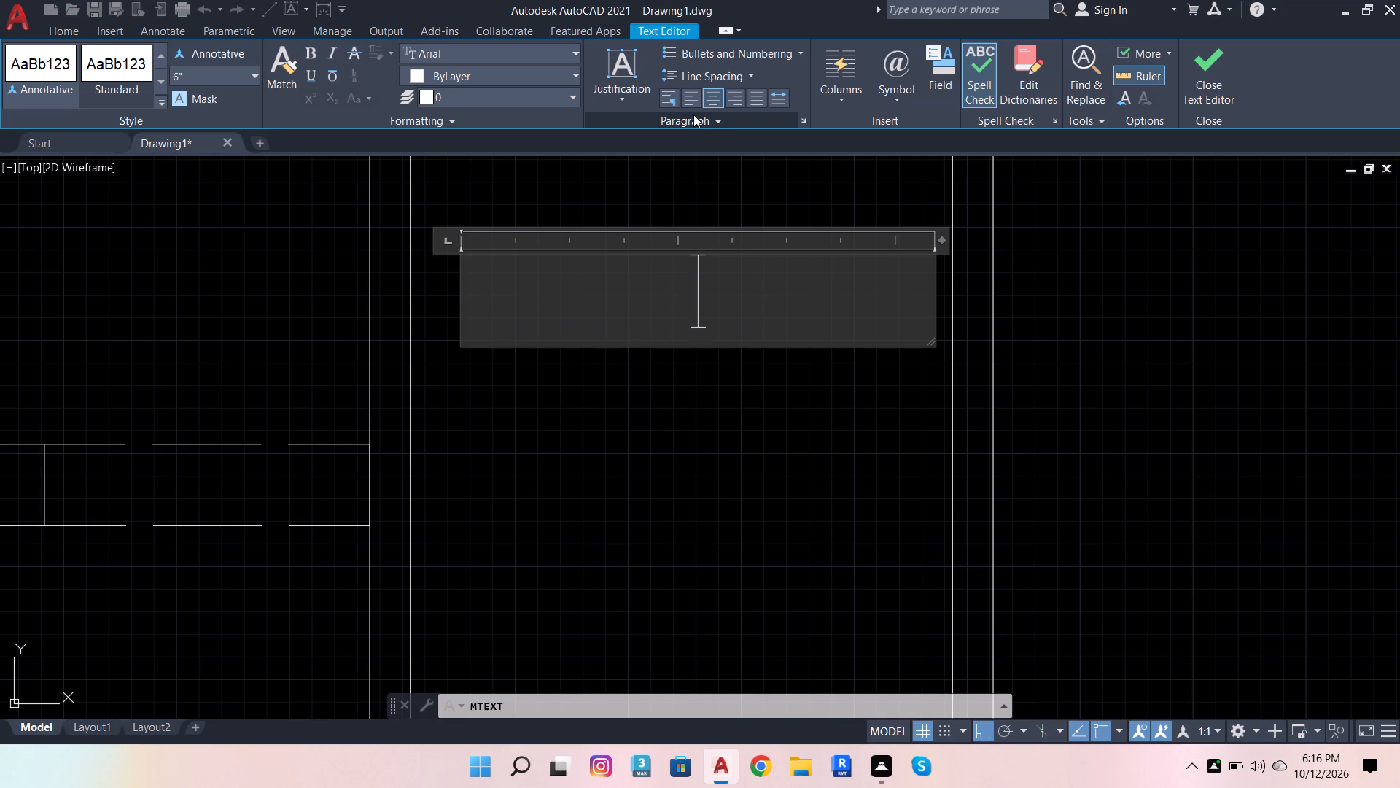
{"action": "key", "text": "BackSpace"}
{"action": "type", "text": "ET"}
{"action": "left_click", "coordinate": [693, 275]}
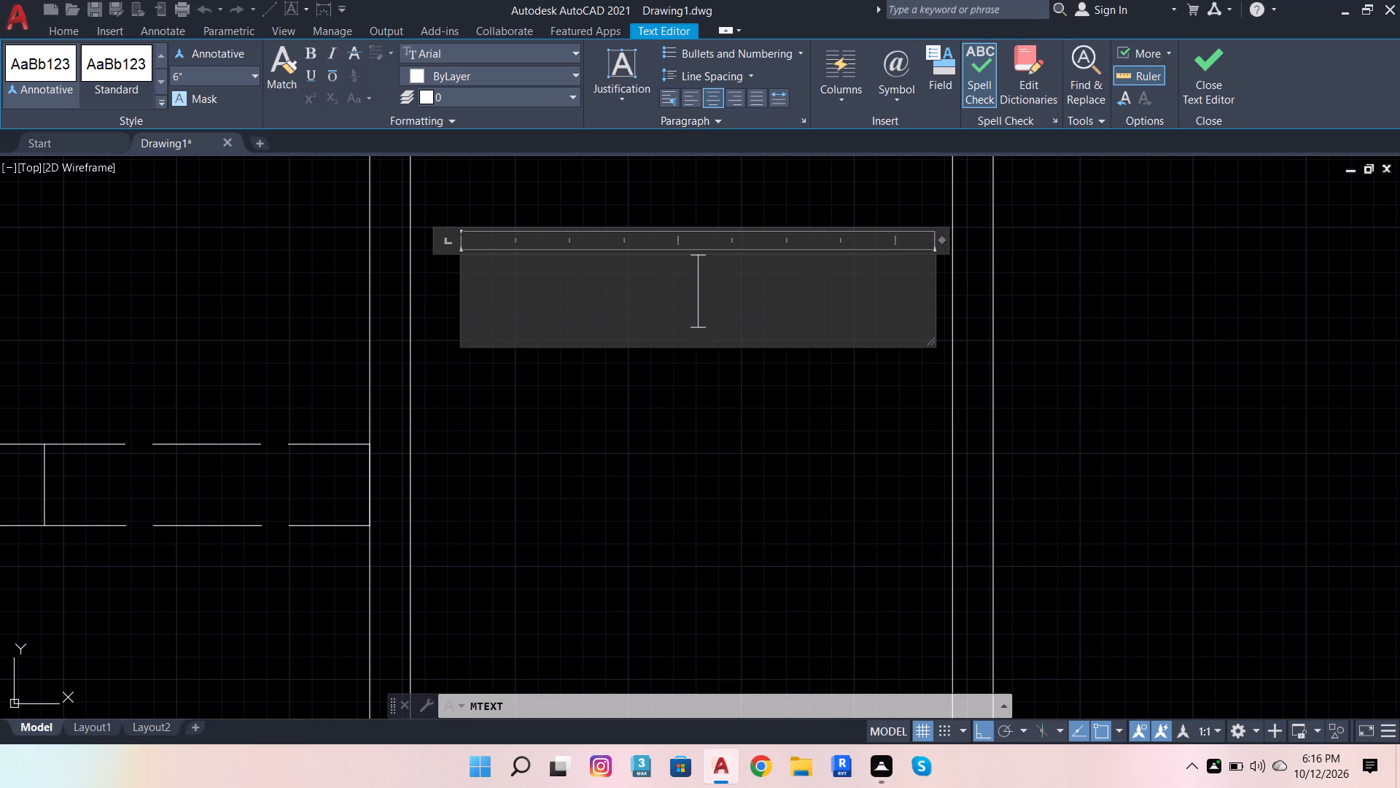
{"action": "type", "text": "TO"}
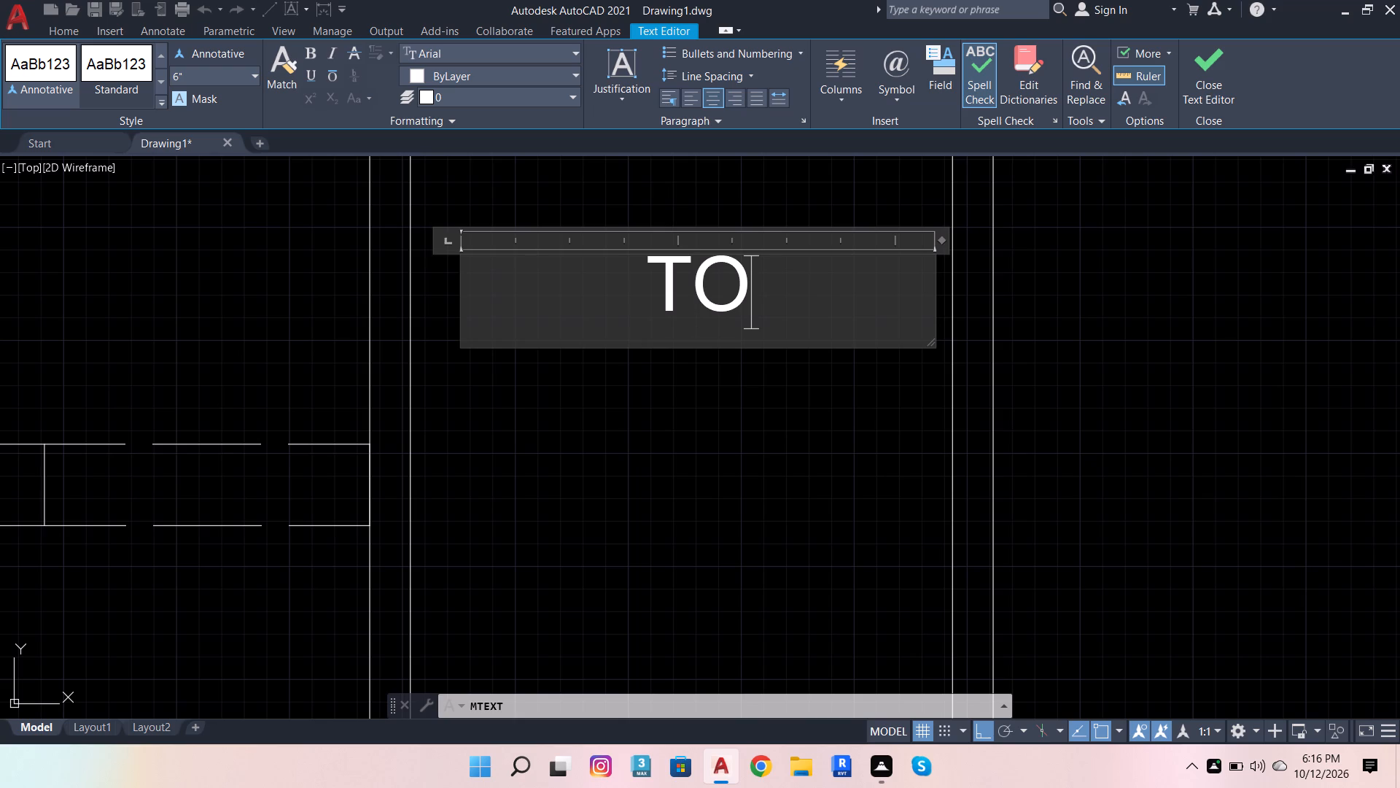
{"action": "type", "text": "ILET"}
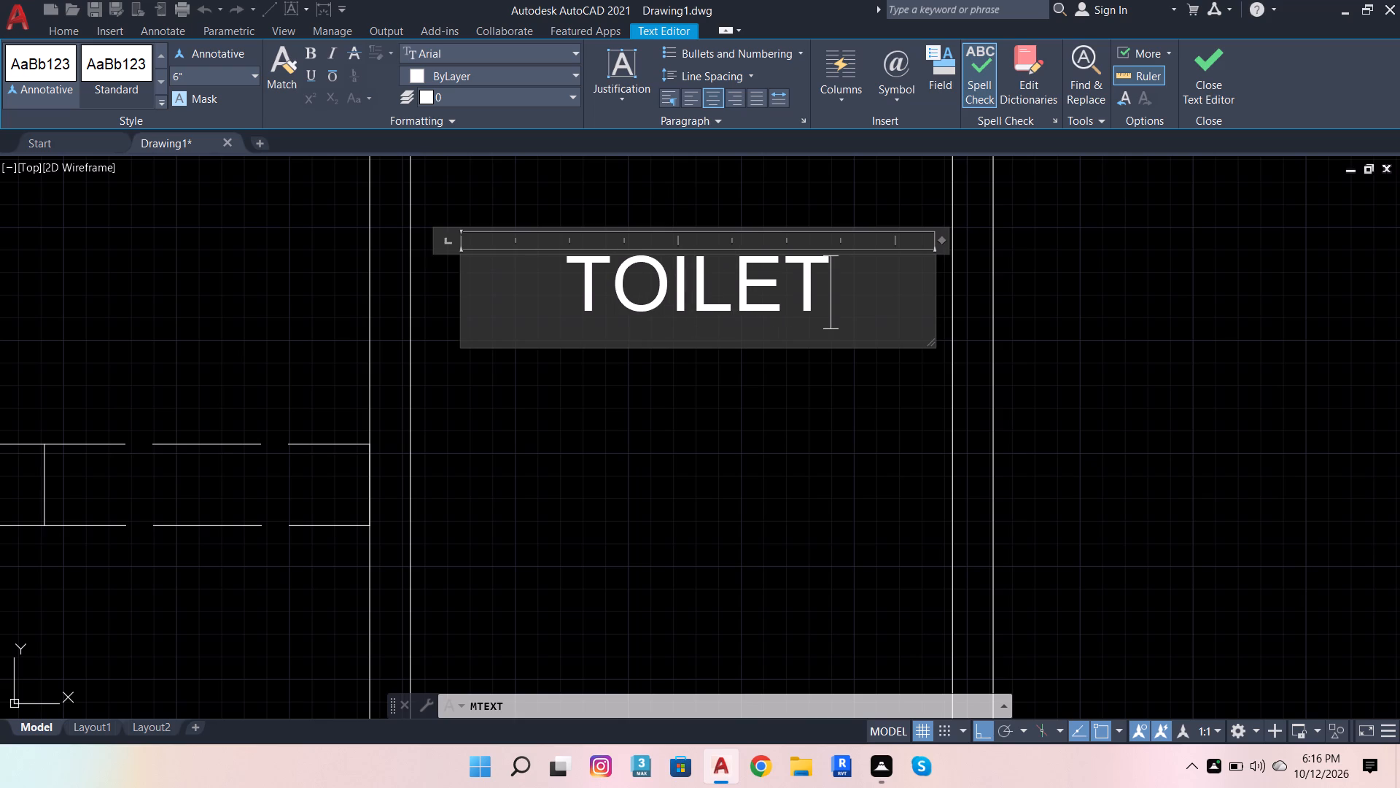
{"action": "scroll", "coordinate": [771, 358], "scroll_direction": "down", "scroll_amount": 5}
{"action": "left_click", "coordinate": [828, 378]}
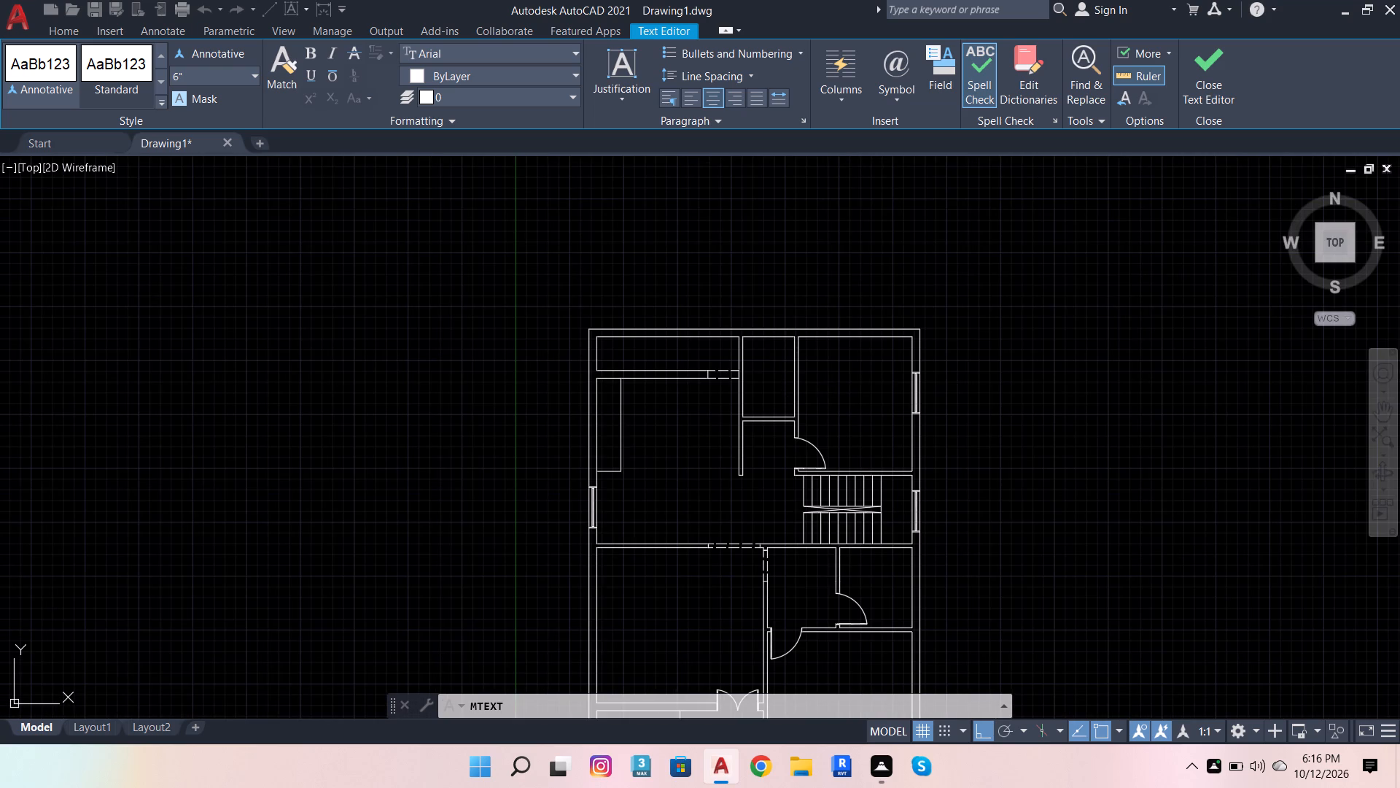
Add a multiline text label BED ROOM in the upper part of the northeast room.
{"action": "left_click", "coordinate": [464, 58]}
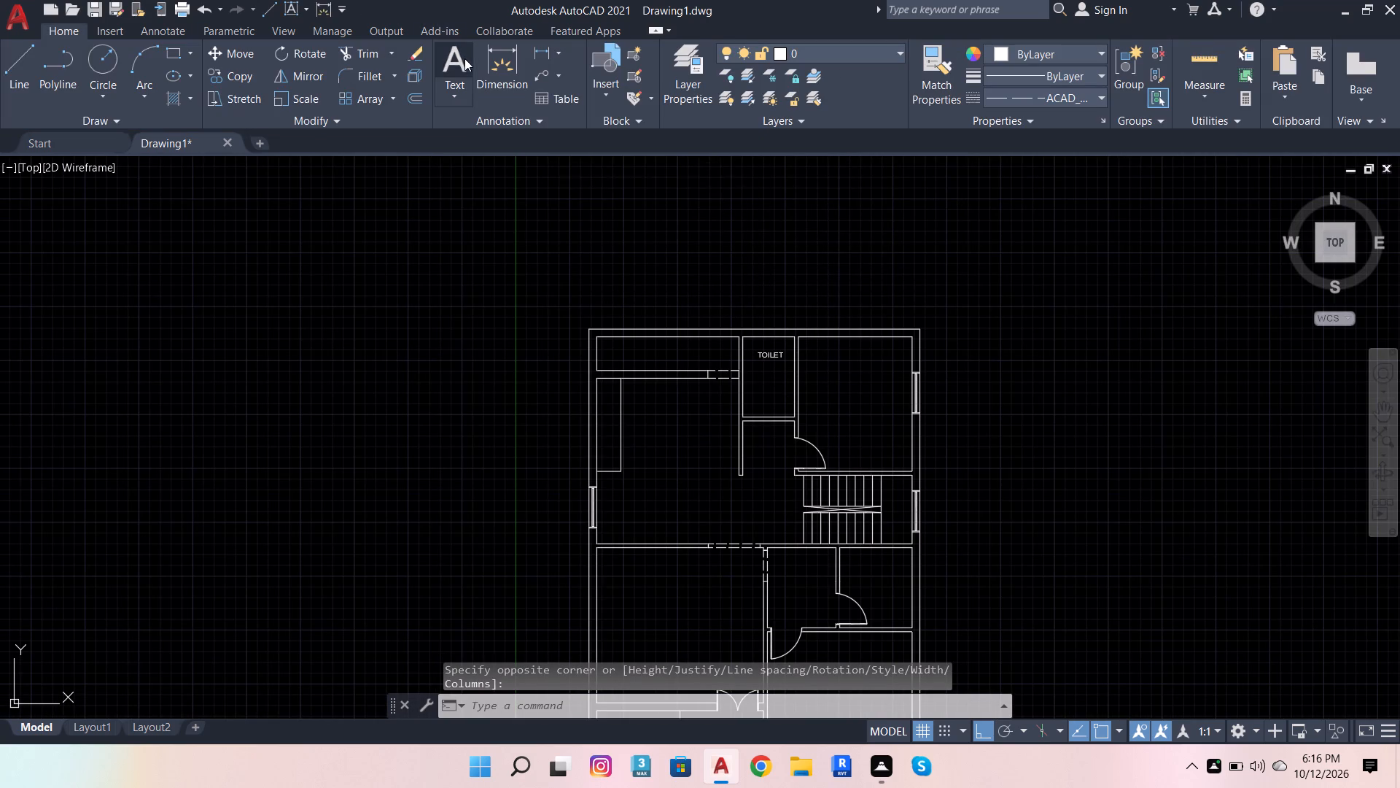
{"action": "scroll", "coordinate": [816, 410], "scroll_direction": "up", "scroll_amount": 2}
{"action": "left_click", "coordinate": [837, 312]}
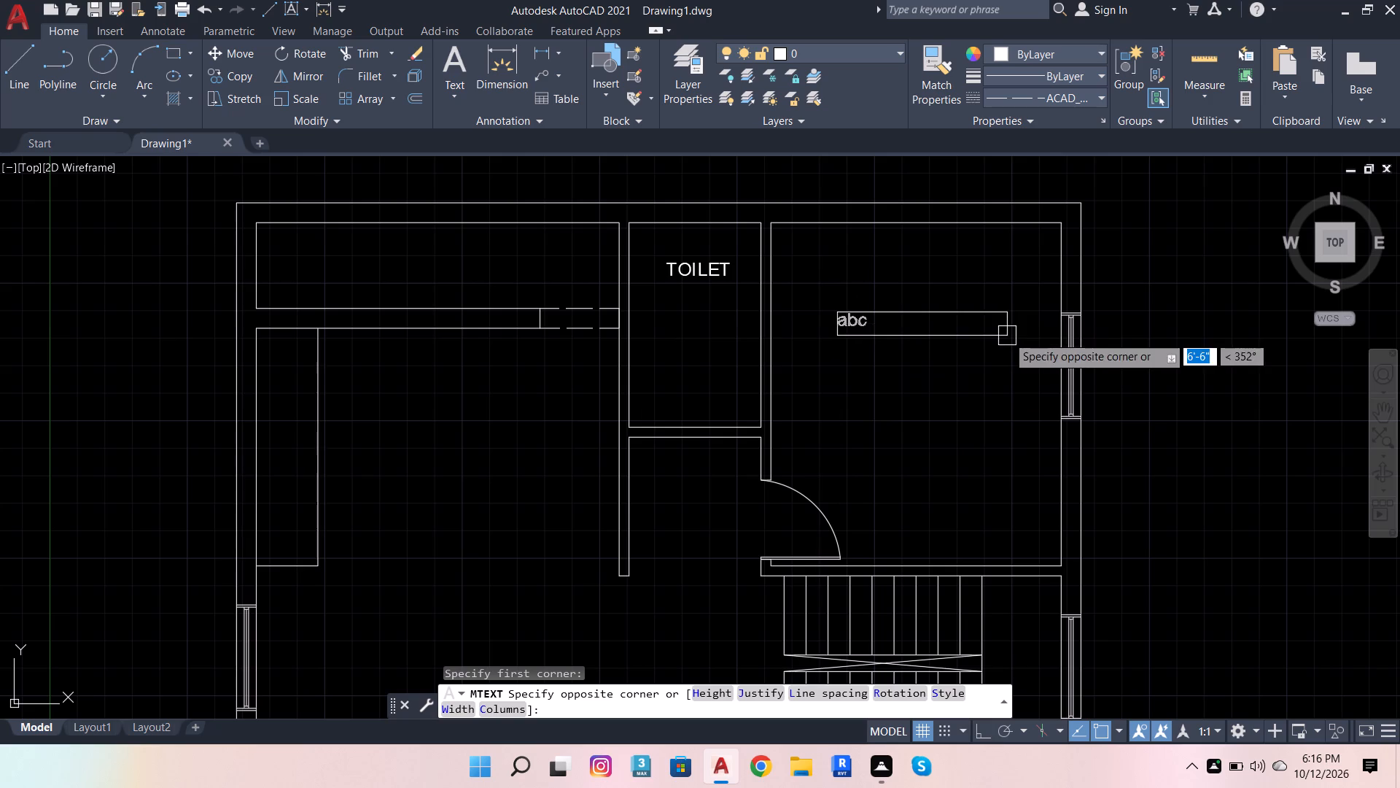
{"action": "left_click", "coordinate": [1036, 338]}
{"action": "scroll", "coordinate": [1008, 313], "scroll_direction": "up", "scroll_amount": 2}
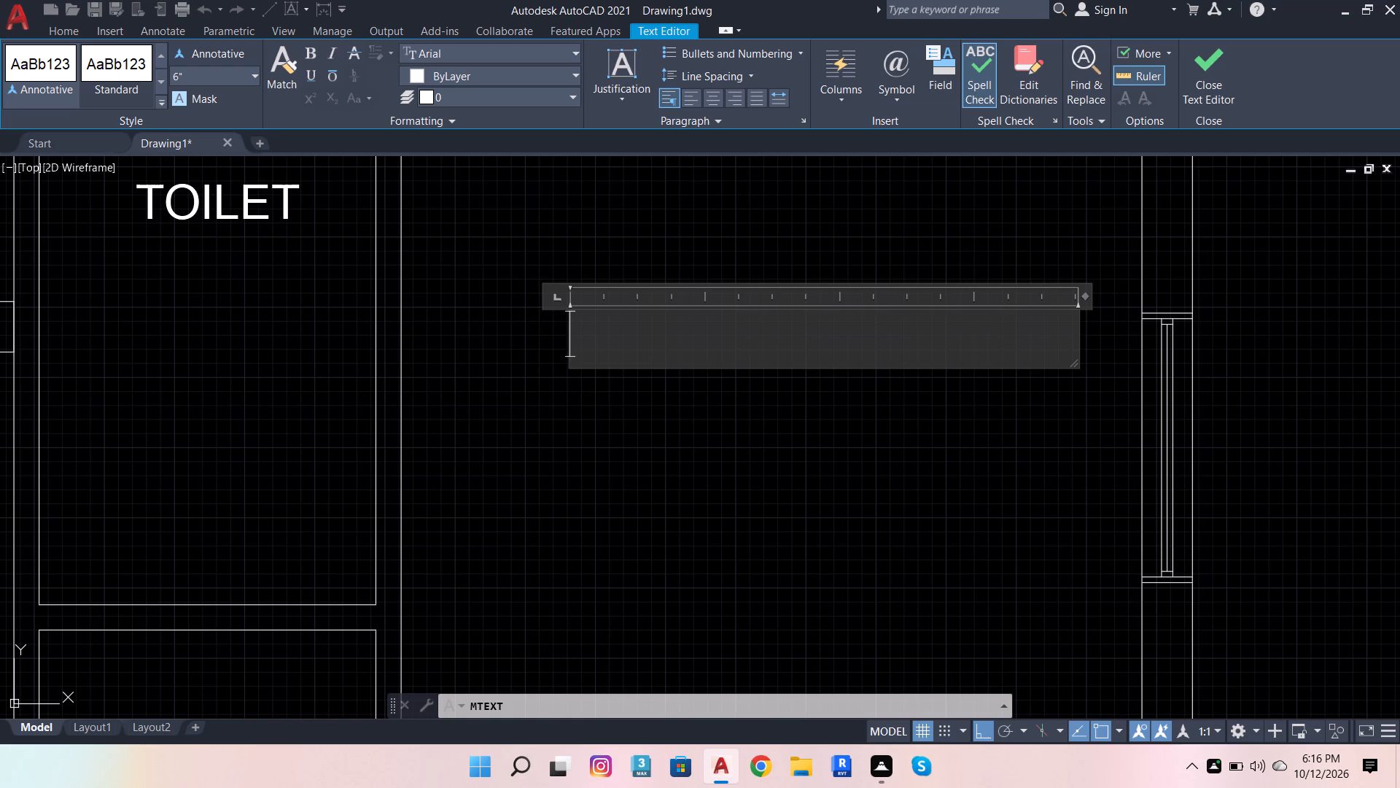
{"action": "type", "text": "BED ROOM"}
{"action": "key", "text": "space"}
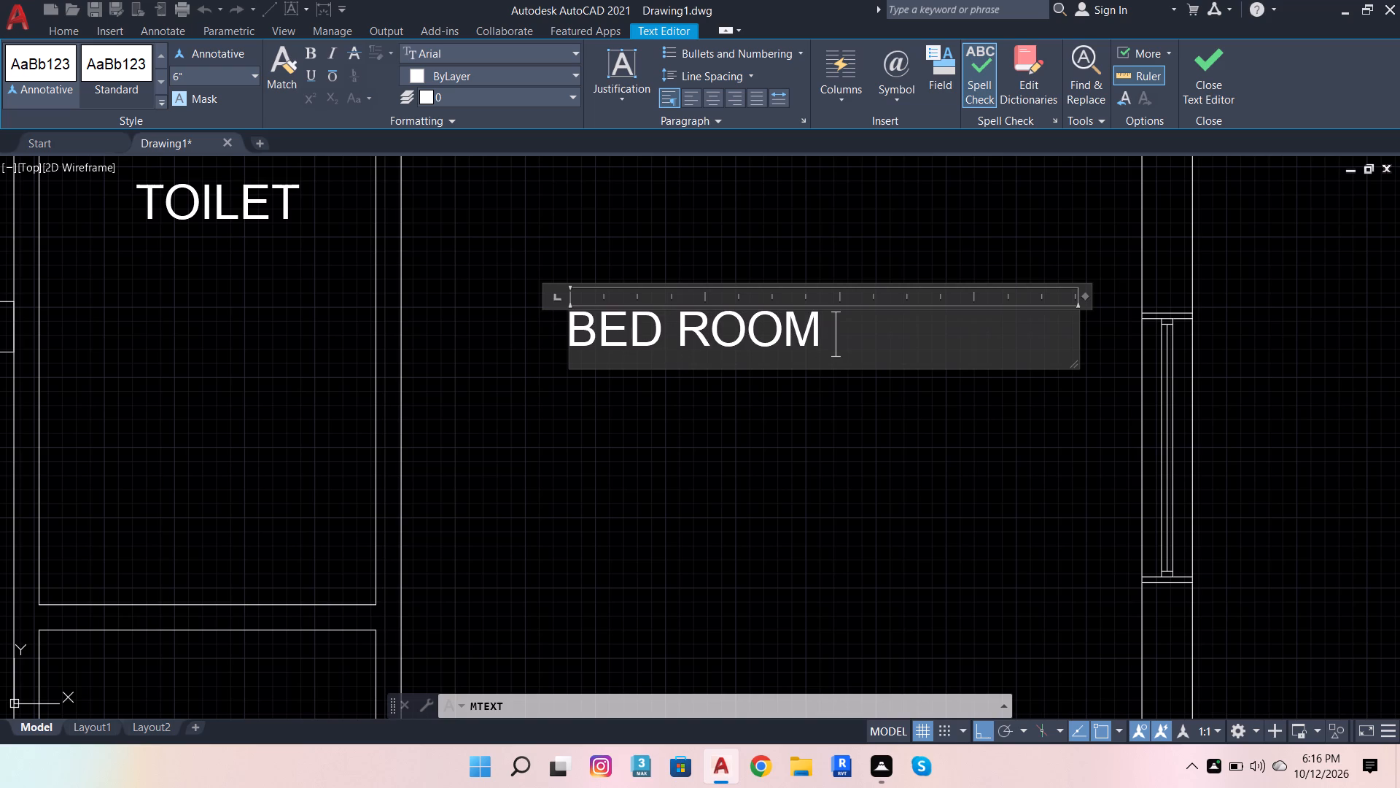
{"action": "key", "text": "Return"}
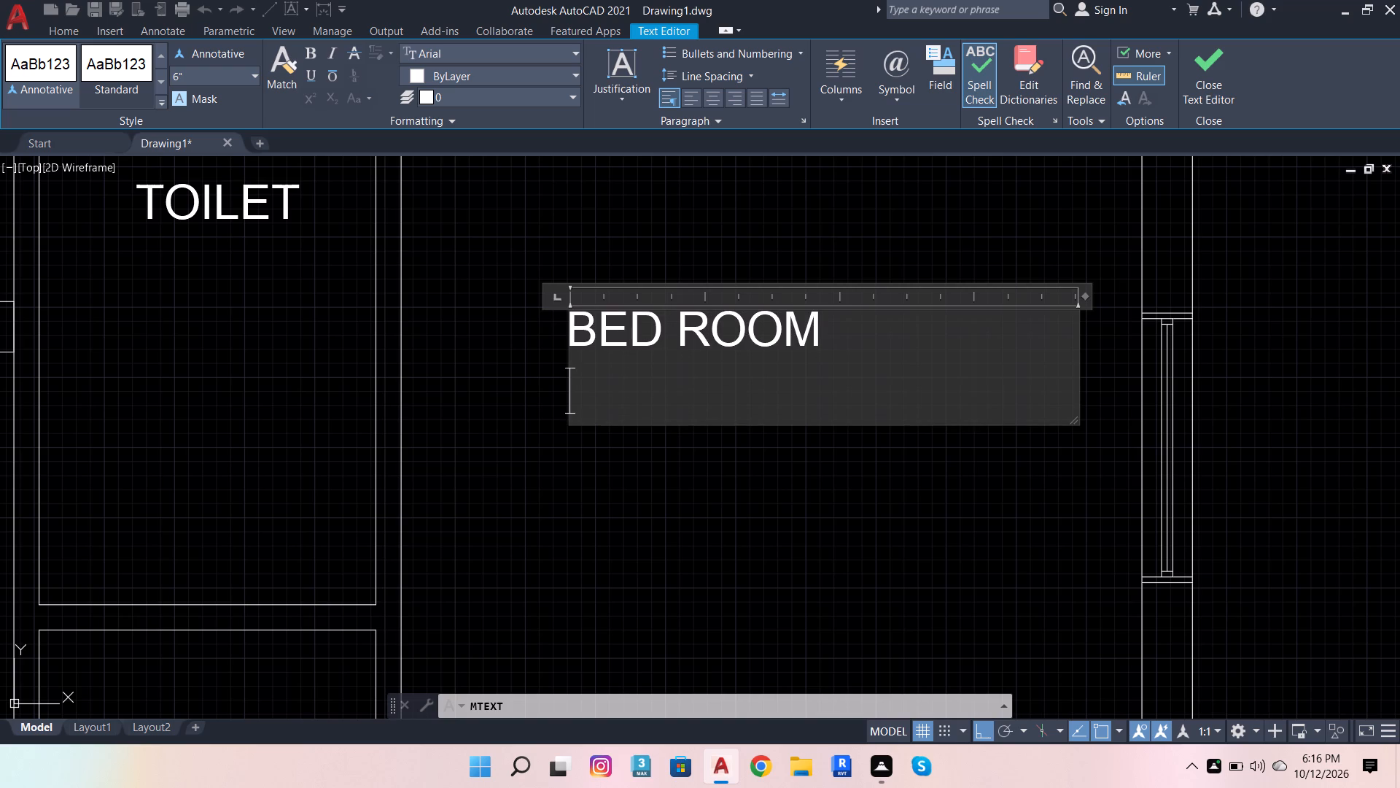
{"action": "scroll", "coordinate": [1008, 313], "scroll_direction": "down", "scroll_amount": 3}
{"action": "left_click", "coordinate": [1193, 250]}
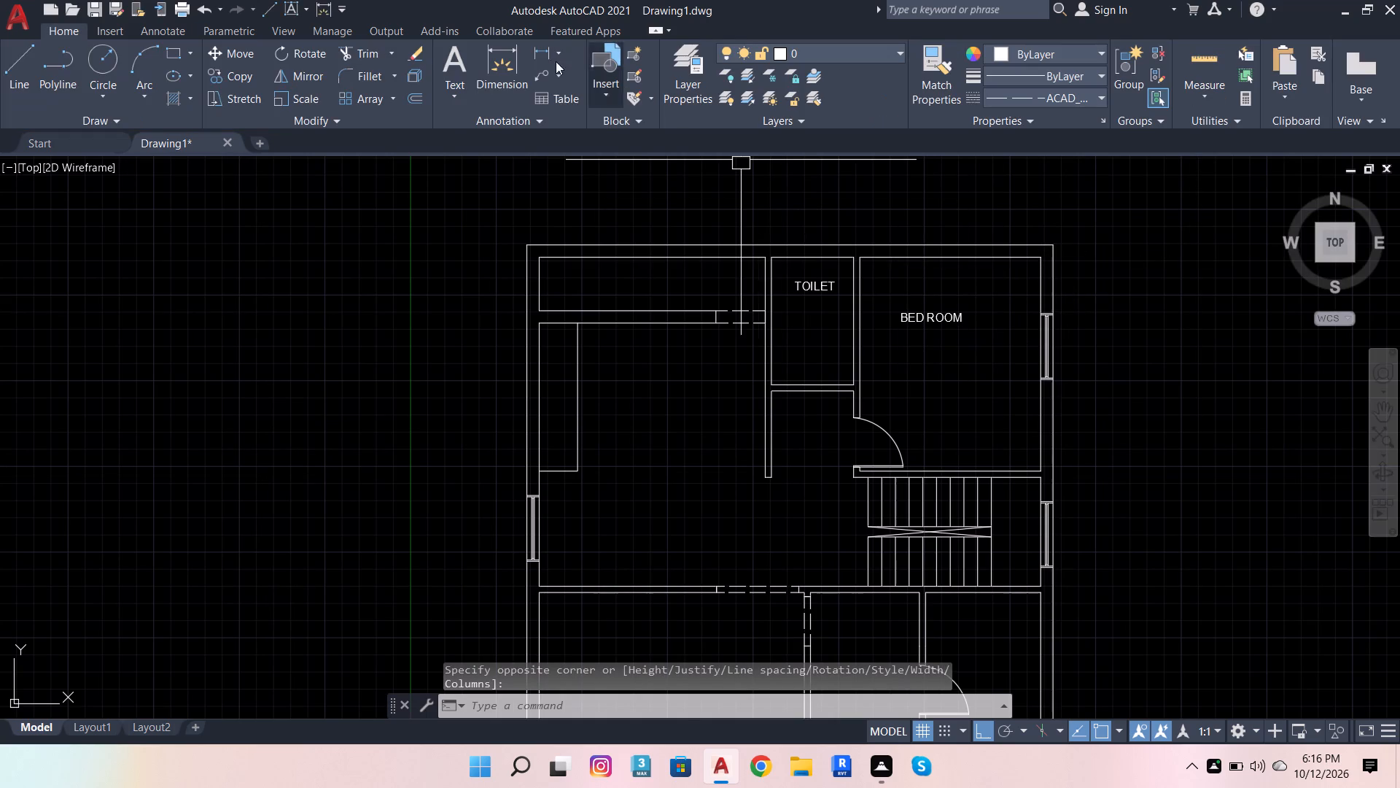
Dimension the bedroom's inner north and east wall faces, placing both dimension lines just inside the room.
{"action": "left_click", "coordinate": [497, 50]}
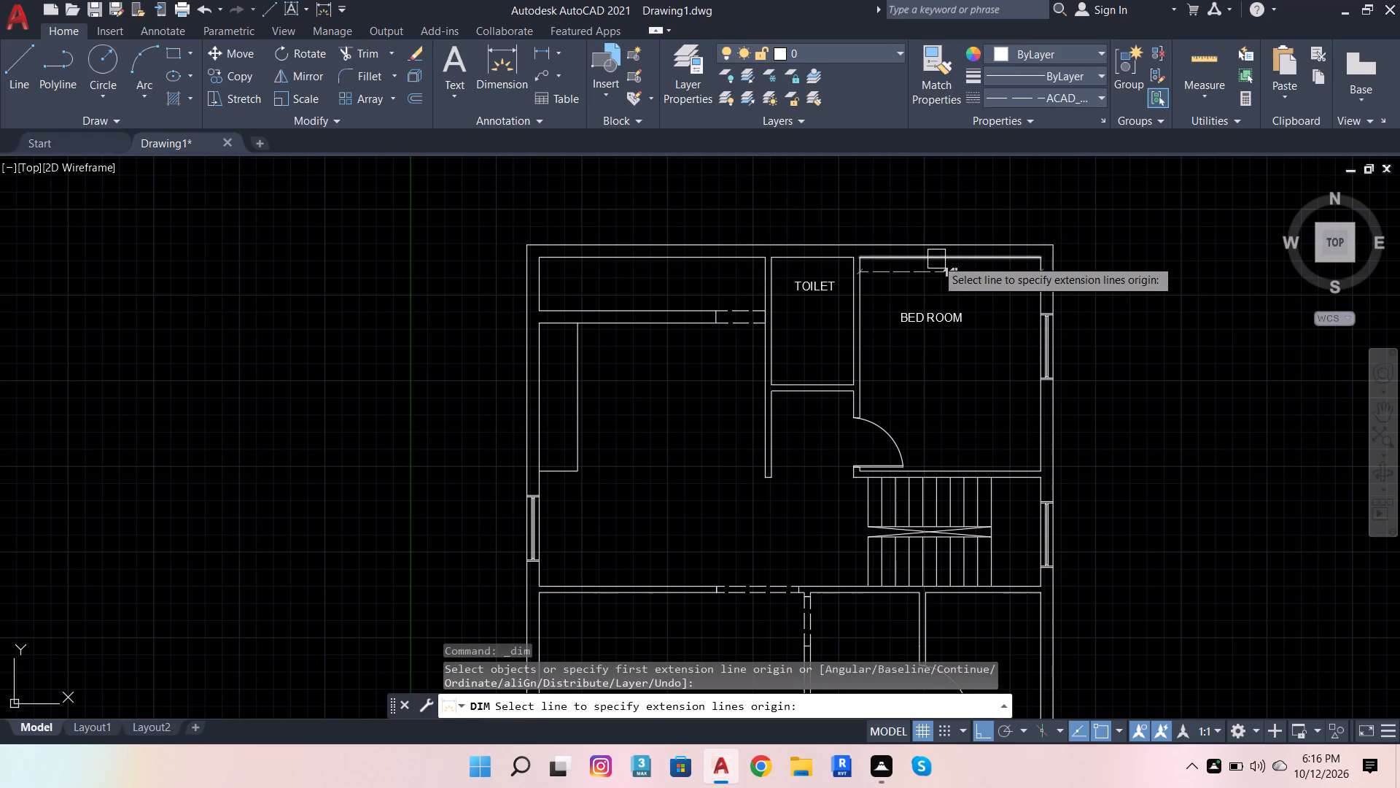
{"action": "left_click", "coordinate": [936, 259]}
{"action": "left_click", "coordinate": [944, 275]}
{"action": "scroll", "coordinate": [997, 322], "scroll_direction": "up", "scroll_amount": 1}
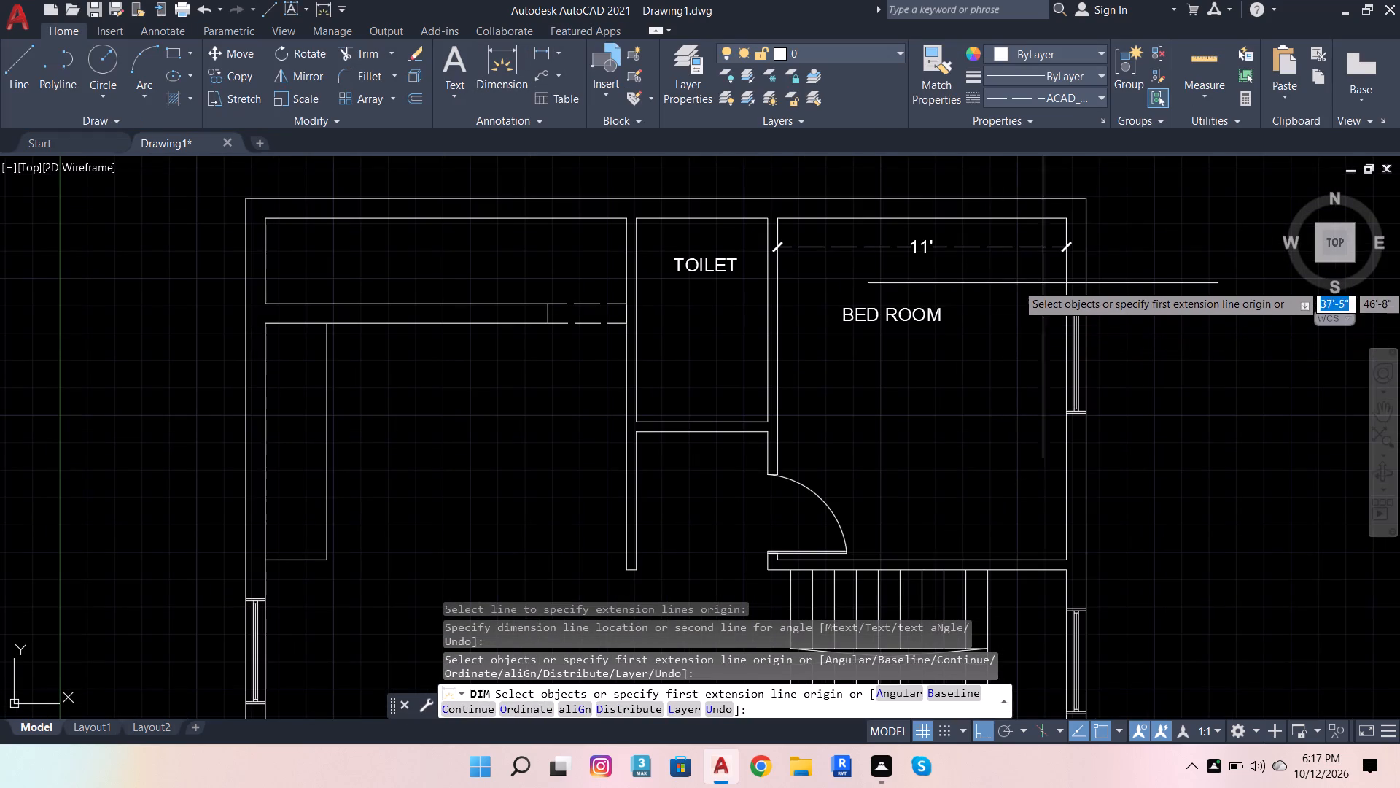
{"action": "left_click", "coordinate": [1062, 281]}
{"action": "left_click", "coordinate": [1037, 304]}
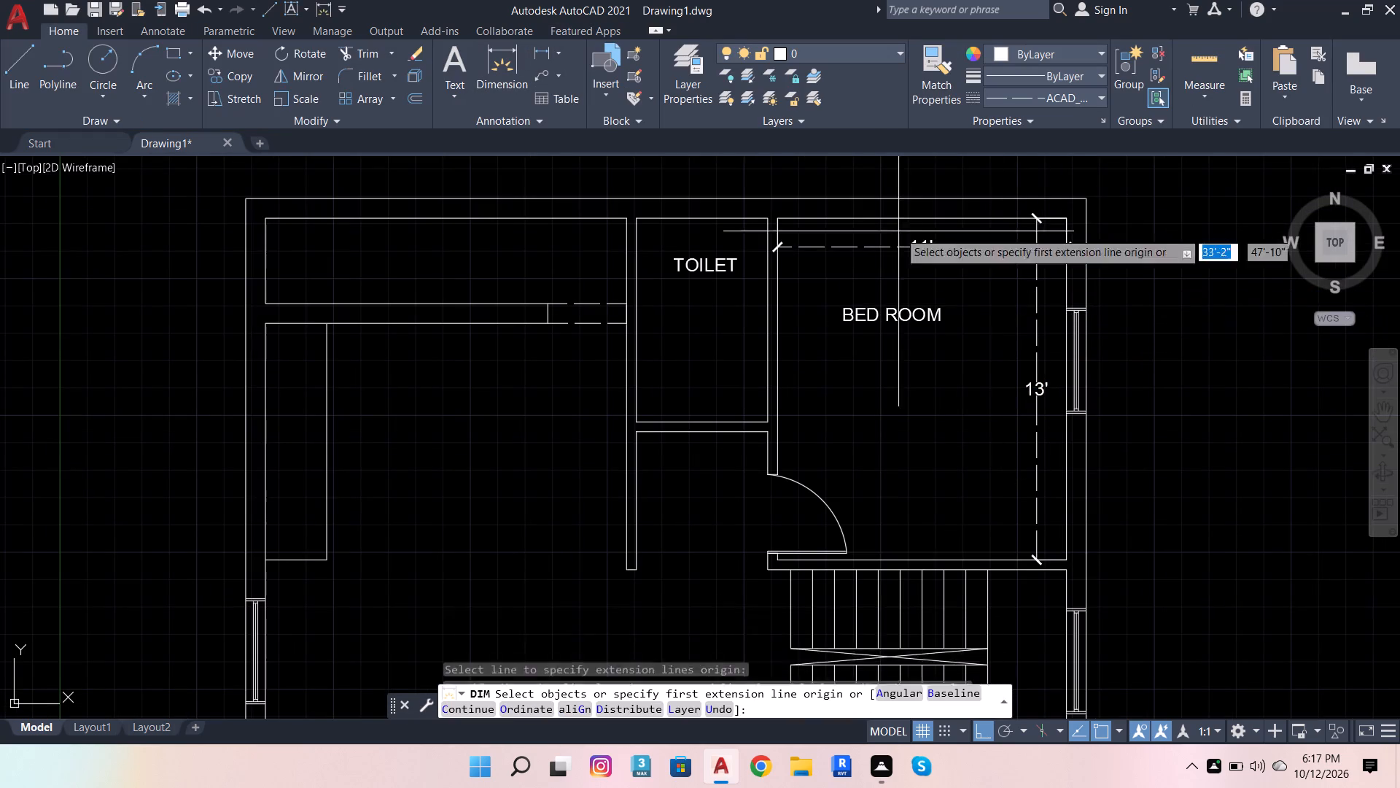
{"action": "double_click", "coordinate": [899, 321]}
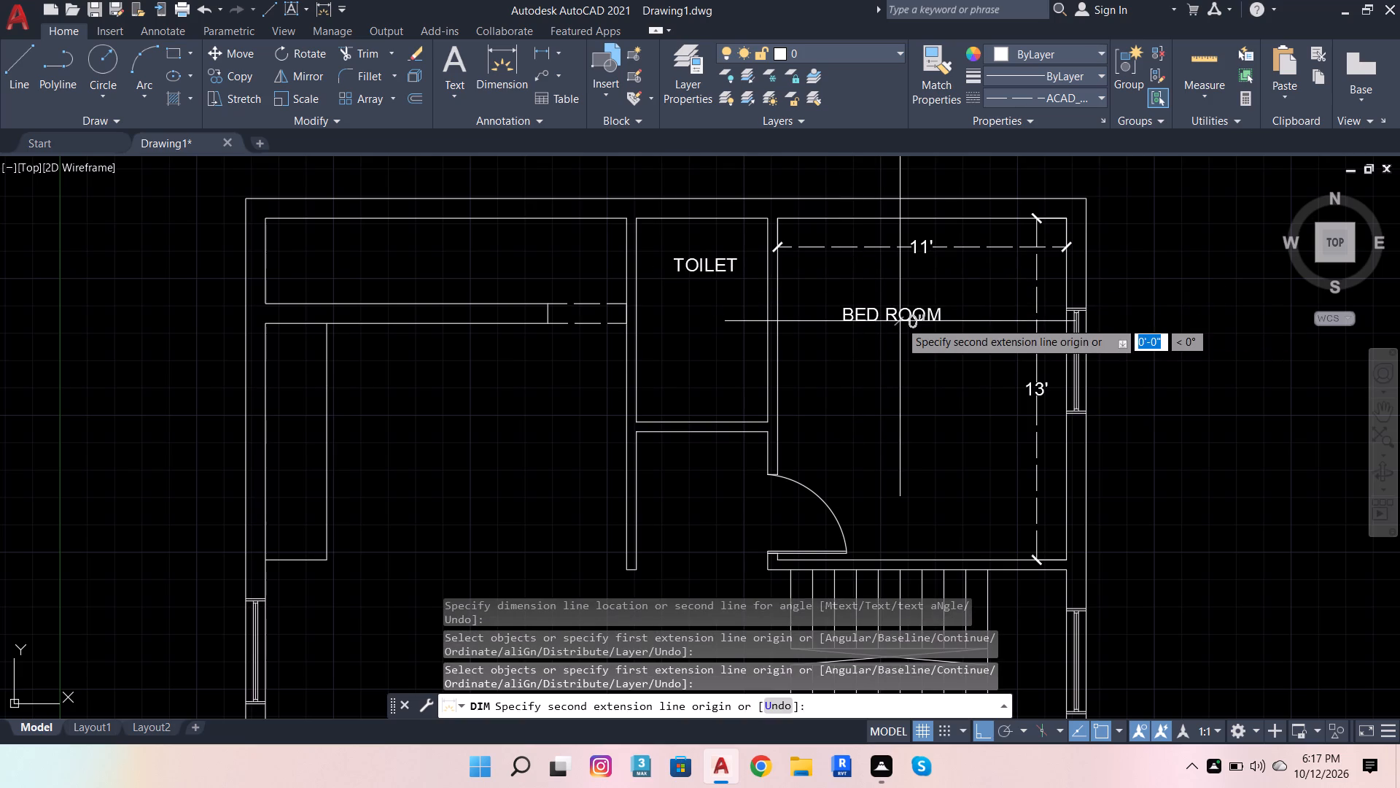
{"action": "double_click", "coordinate": [916, 314]}
{"action": "key", "text": "Escape"}
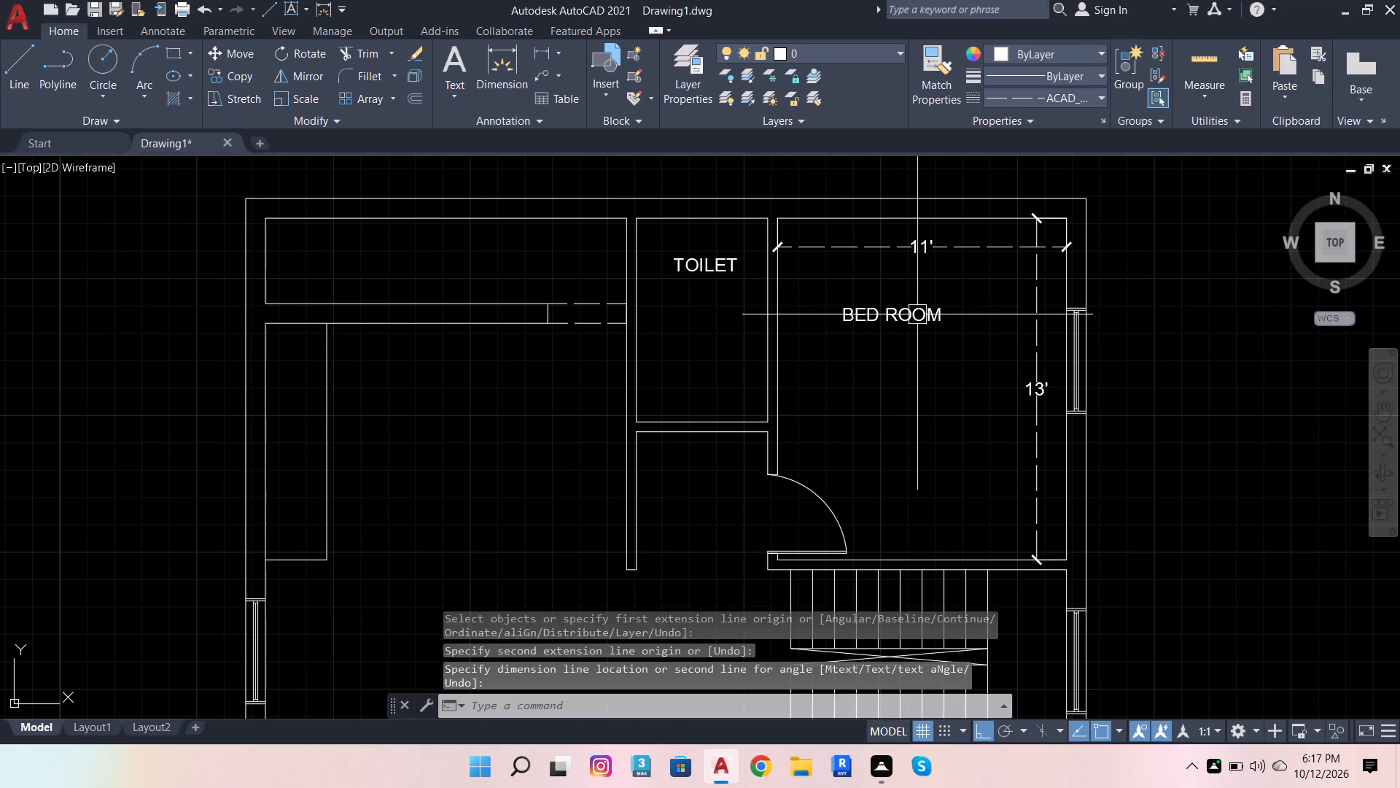
Edit the BED ROOM label to add a second line reading 13'X11'.
{"action": "double_click", "coordinate": [917, 314]}
{"action": "scroll", "coordinate": [925, 334], "scroll_direction": "up", "scroll_amount": 3}
{"action": "left_click", "coordinate": [970, 270]}
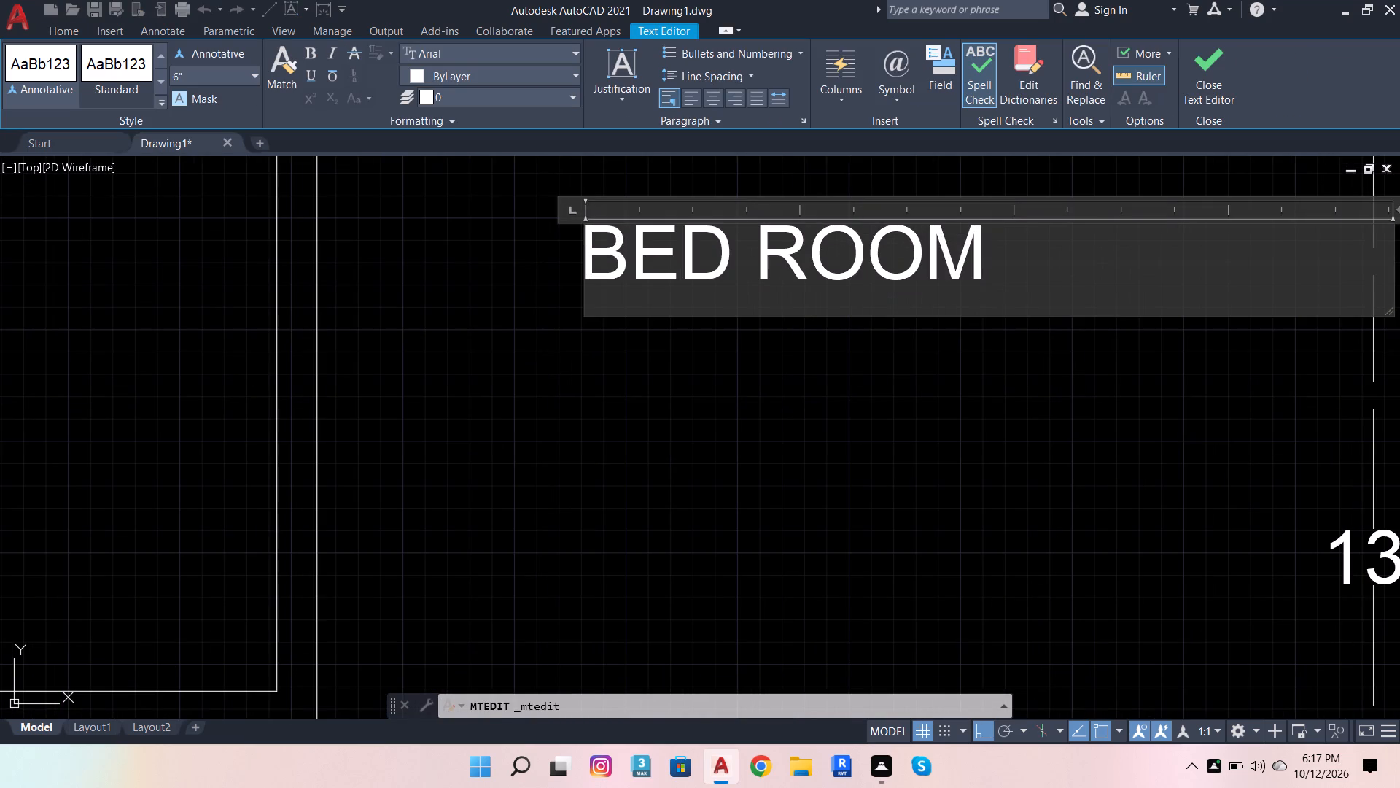
{"action": "key", "text": "Return"}
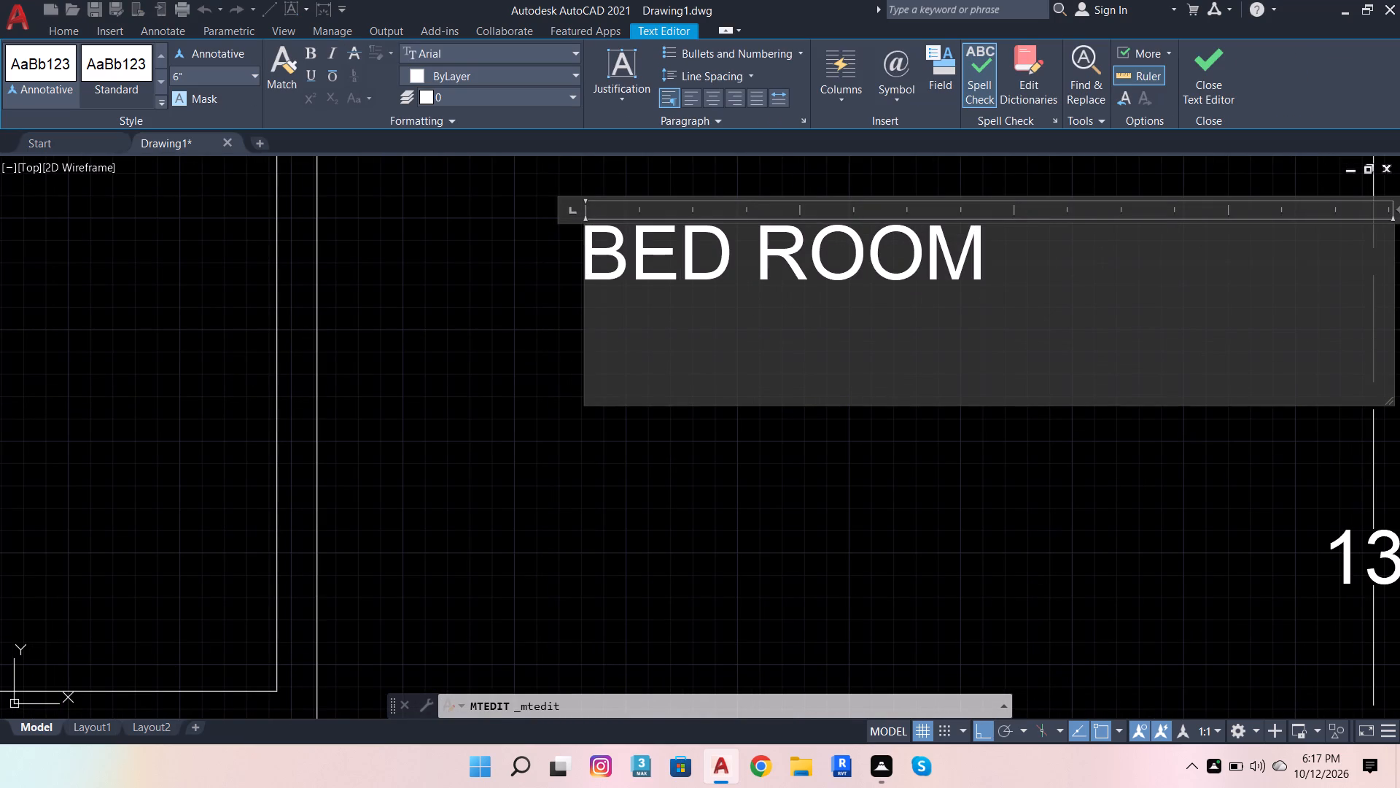
{"action": "scroll", "coordinate": [991, 260], "scroll_direction": "down", "scroll_amount": 4}
{"action": "scroll", "coordinate": [1006, 286], "scroll_direction": "up", "scroll_amount": 1}
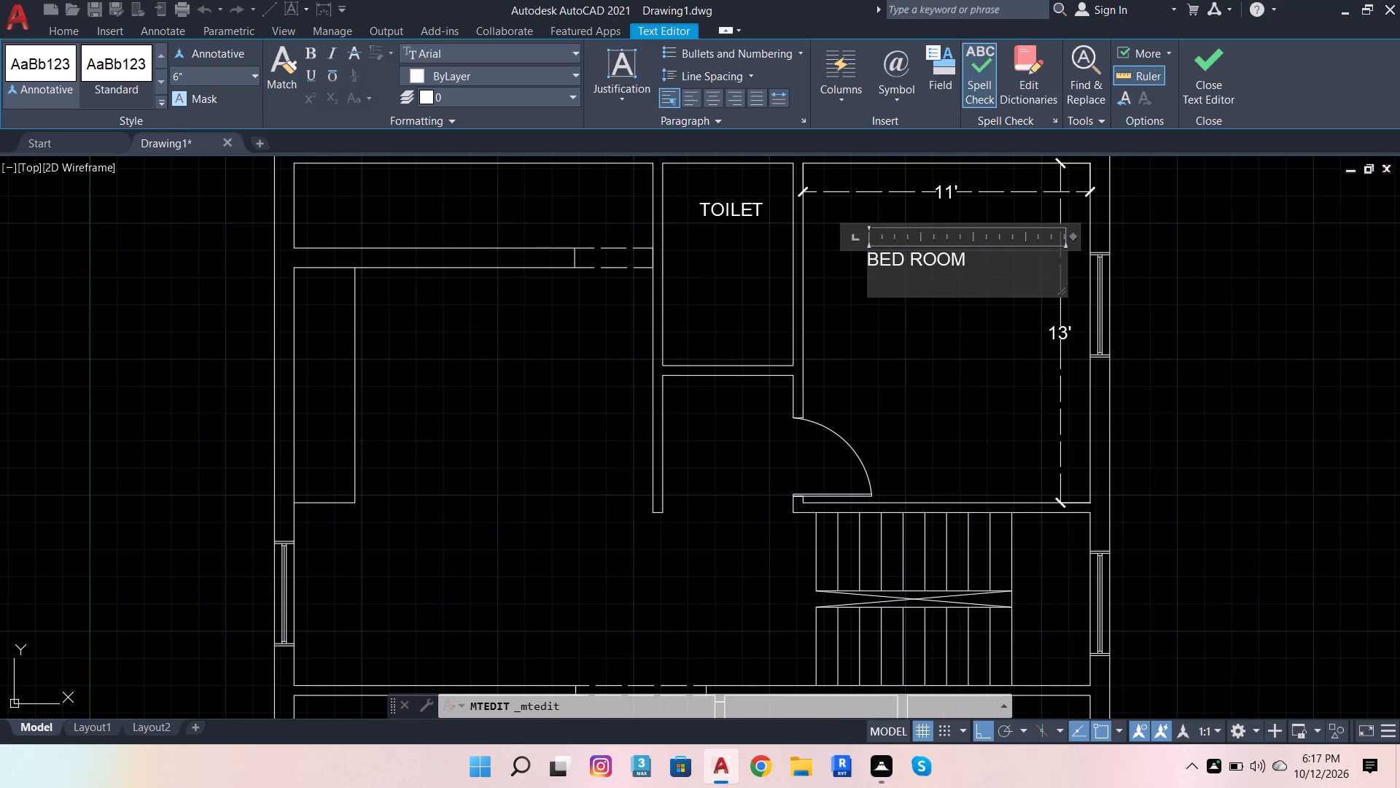
{"action": "type", "text": "13'"}
{"action": "key", "text": "x"}
{"action": "type", "text": "11'"}
{"action": "left_click", "coordinate": [953, 406]}
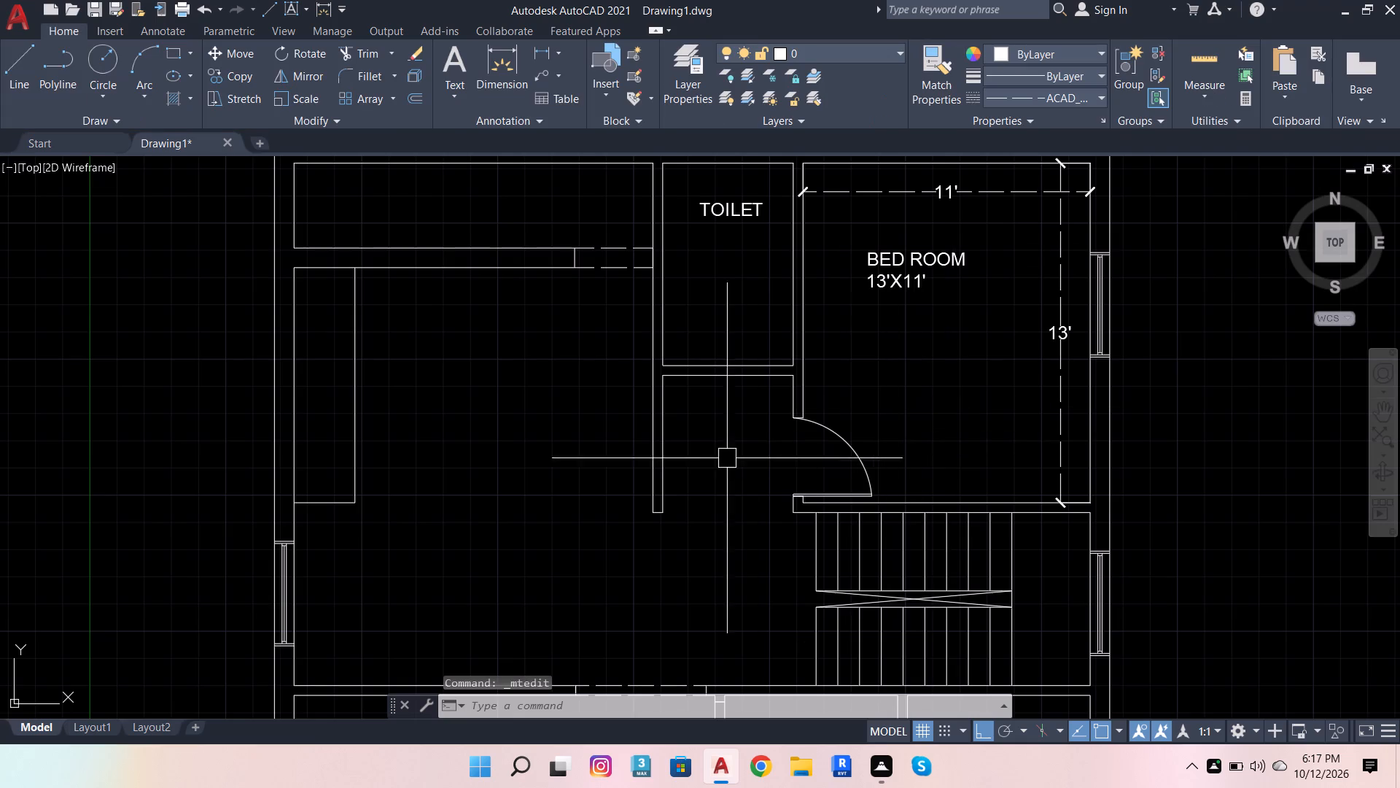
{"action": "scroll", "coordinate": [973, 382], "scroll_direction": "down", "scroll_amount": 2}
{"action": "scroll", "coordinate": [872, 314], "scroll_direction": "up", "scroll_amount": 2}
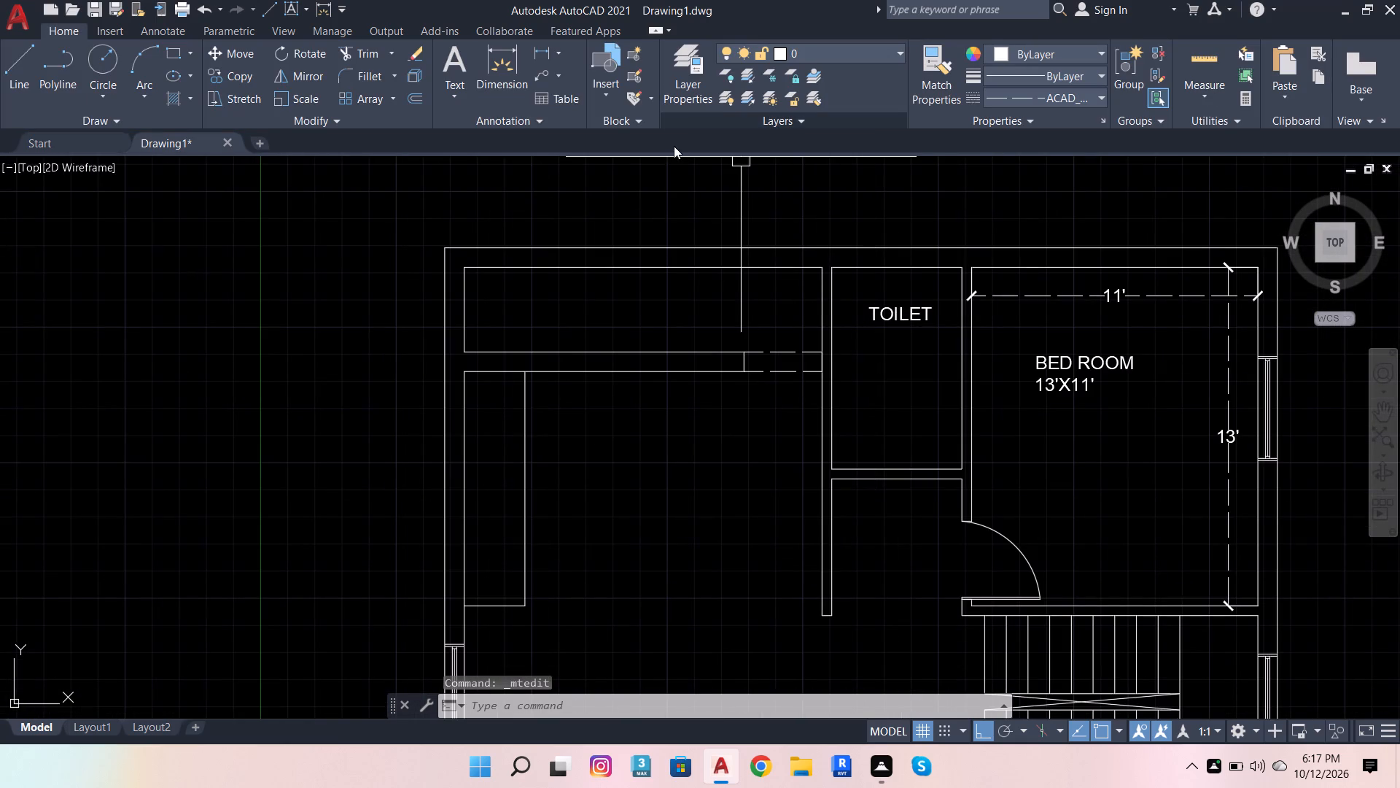
Dimension the toilet's inner north and east wall faces, placing both dimension lines just inside the room.
{"action": "left_click", "coordinate": [525, 55]}
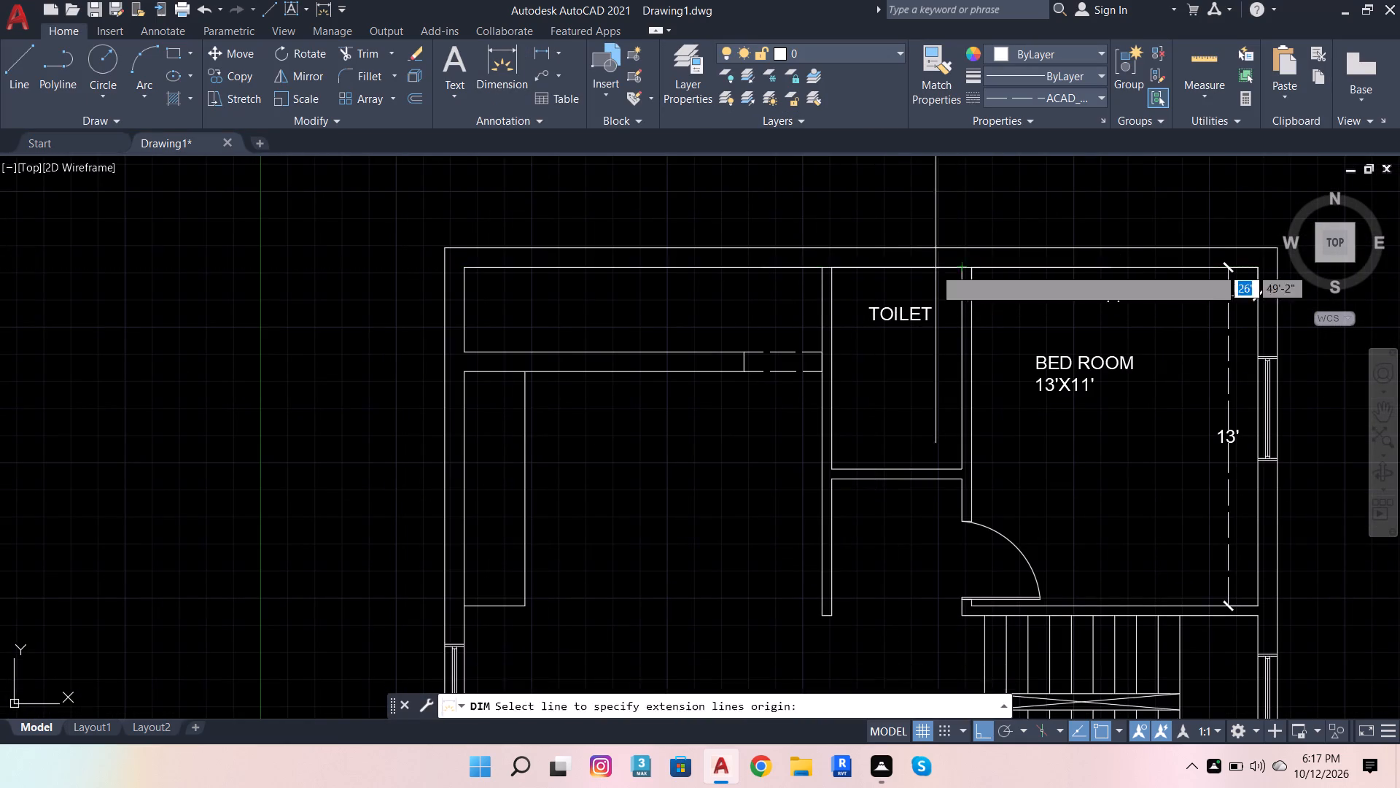
{"action": "left_click", "coordinate": [914, 268]}
{"action": "left_click", "coordinate": [914, 286]}
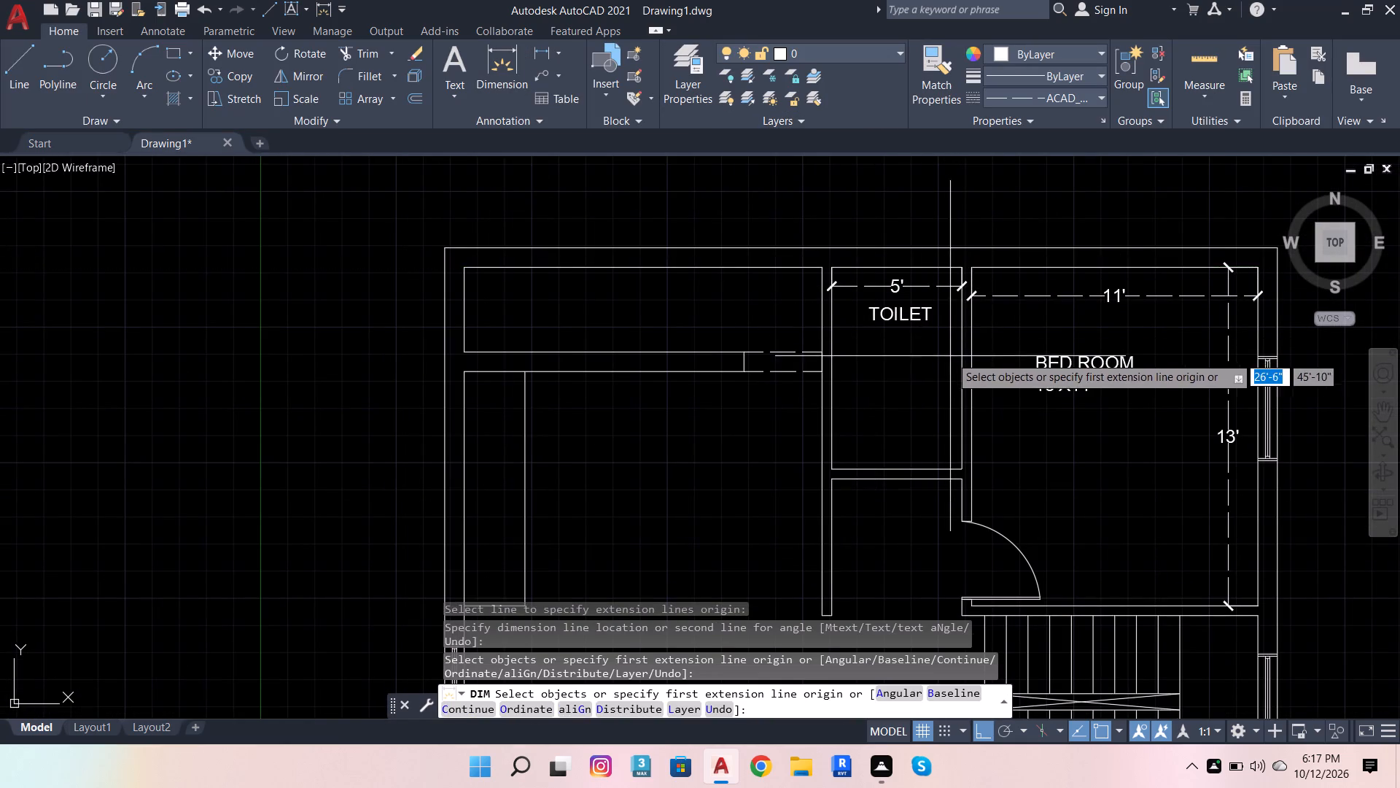
{"action": "left_click", "coordinate": [959, 361]}
{"action": "left_click", "coordinate": [937, 366]}
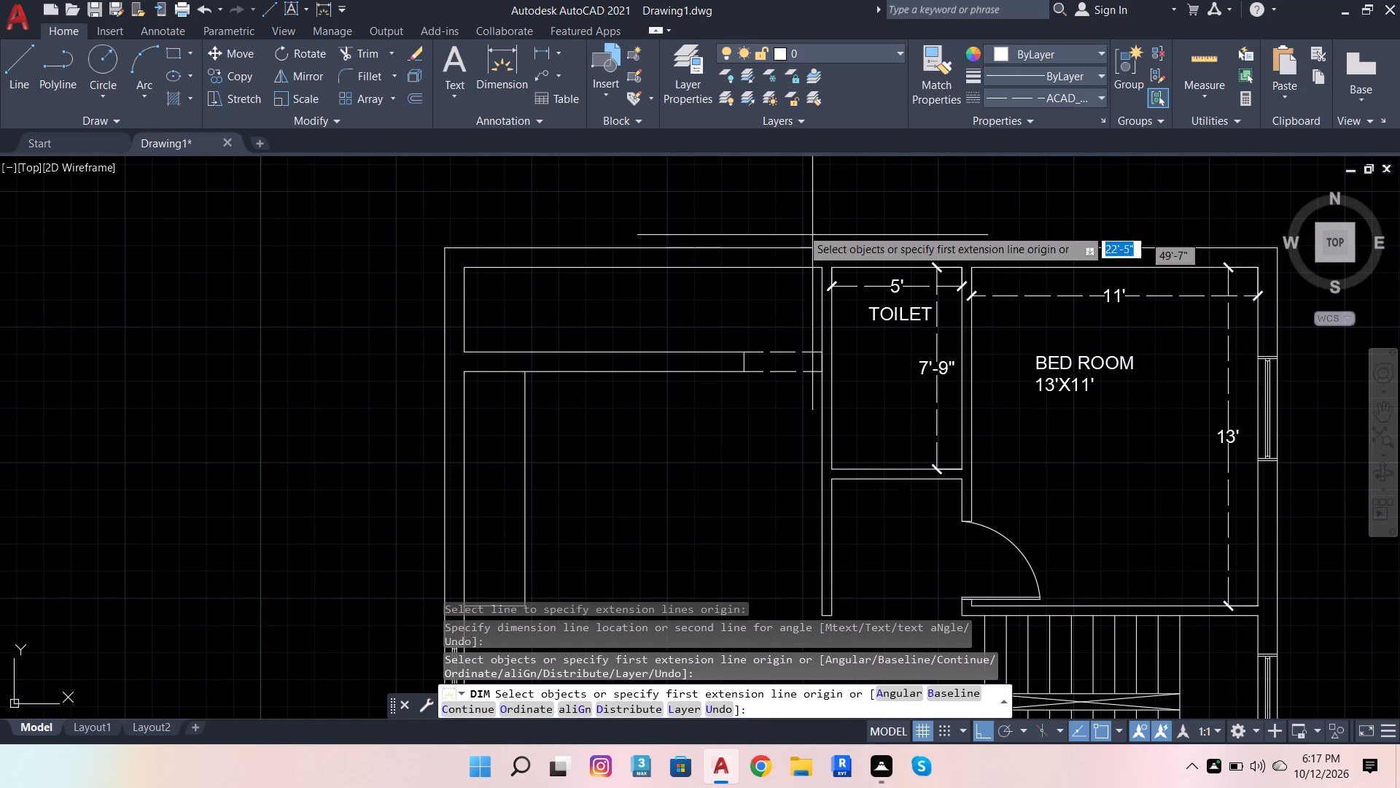
{"action": "scroll", "coordinate": [833, 260], "scroll_direction": "up", "scroll_amount": 2}
{"action": "key", "text": "Escape"}
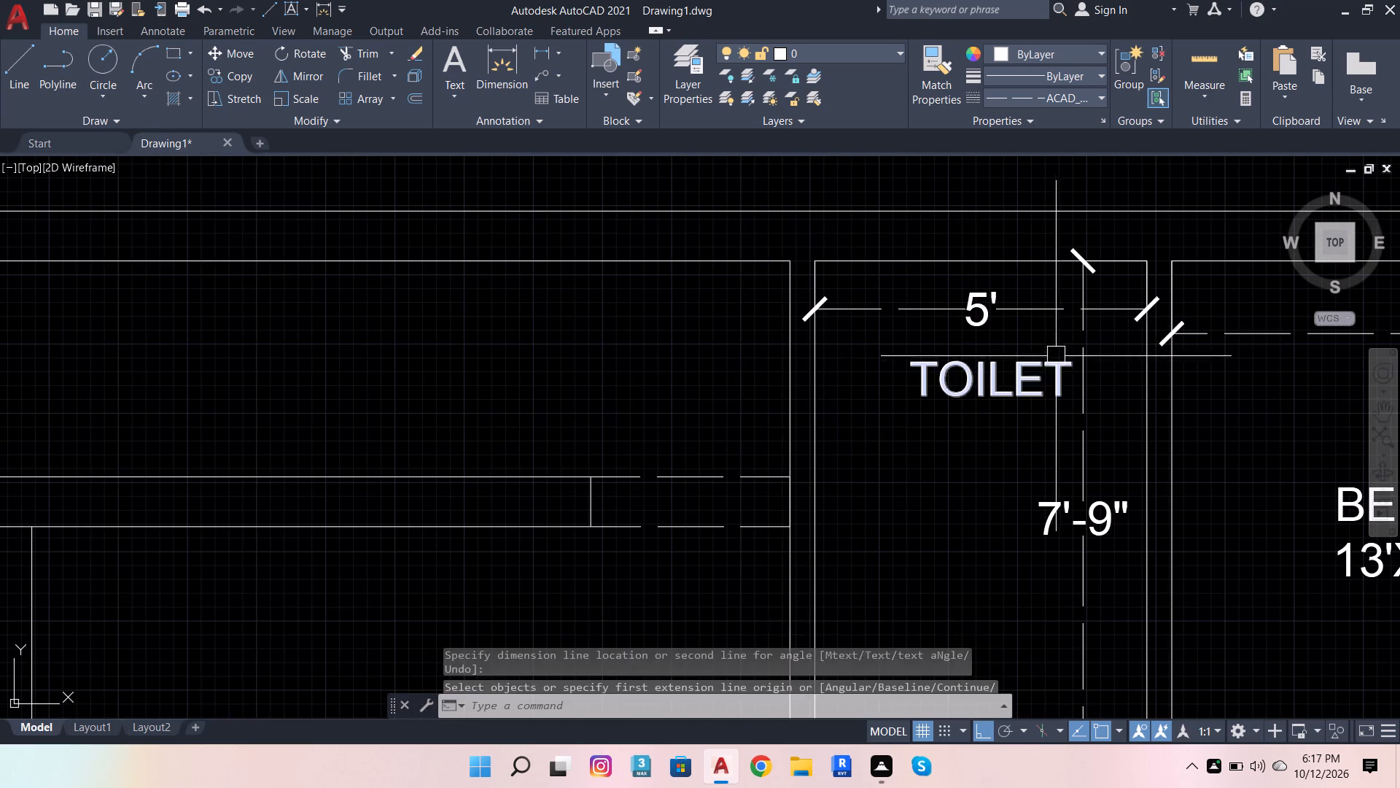
Edit the TOILET label to add a second line reading 5'X7'9.
{"action": "double_click", "coordinate": [1018, 365]}
{"action": "scroll", "coordinate": [1010, 406], "scroll_direction": "up", "scroll_amount": 2}
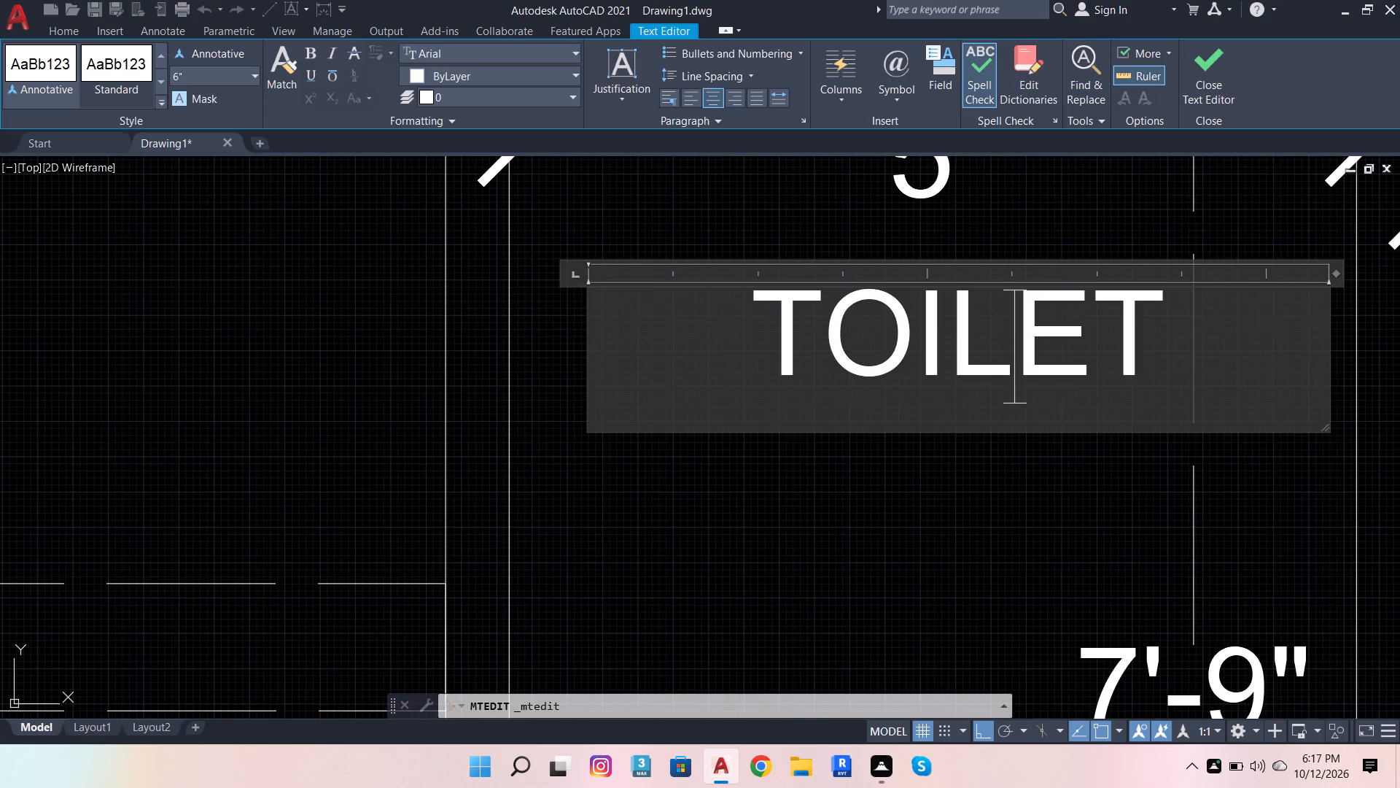
{"action": "left_click", "coordinate": [1225, 333]}
{"action": "key", "text": "Return"}
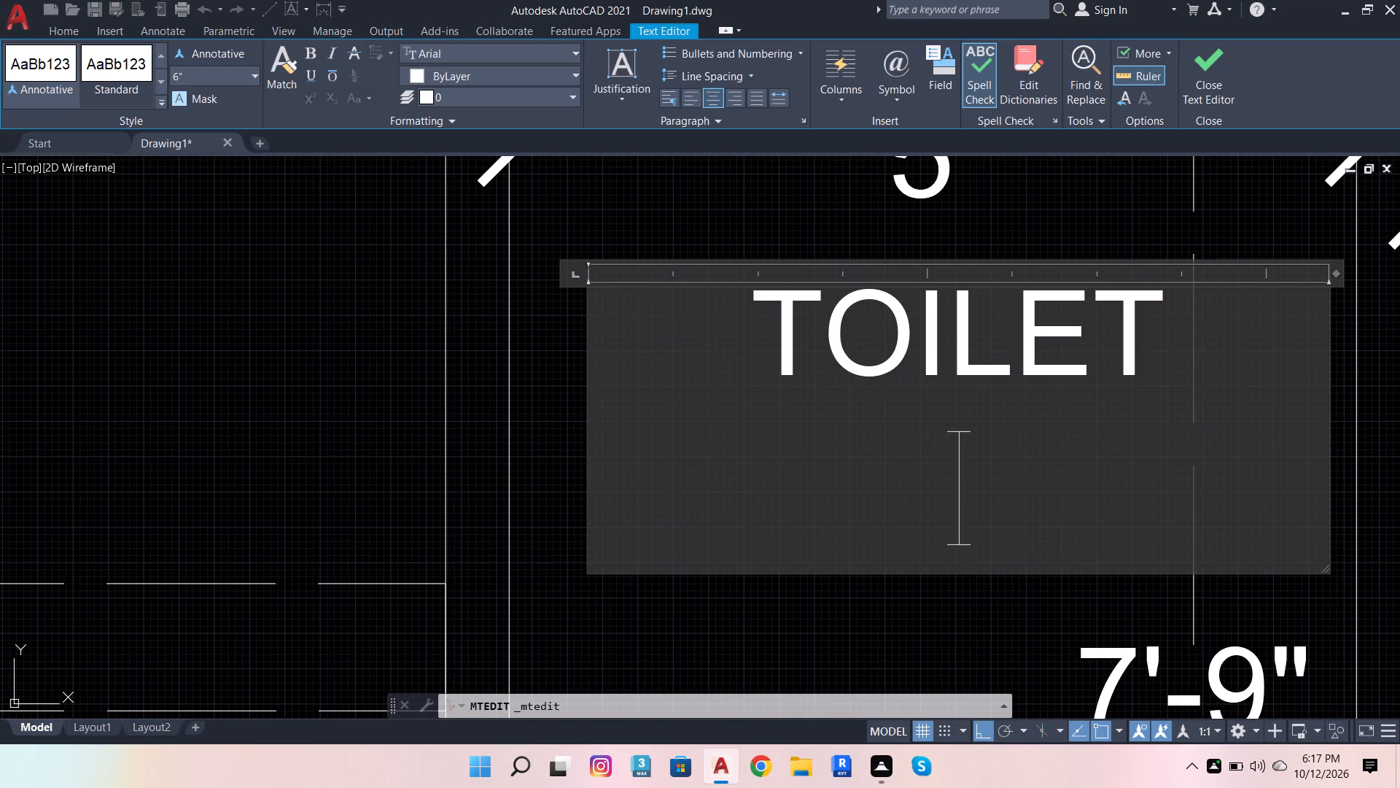
{"action": "type", "text": "5'"}
{"action": "key", "text": "x"}
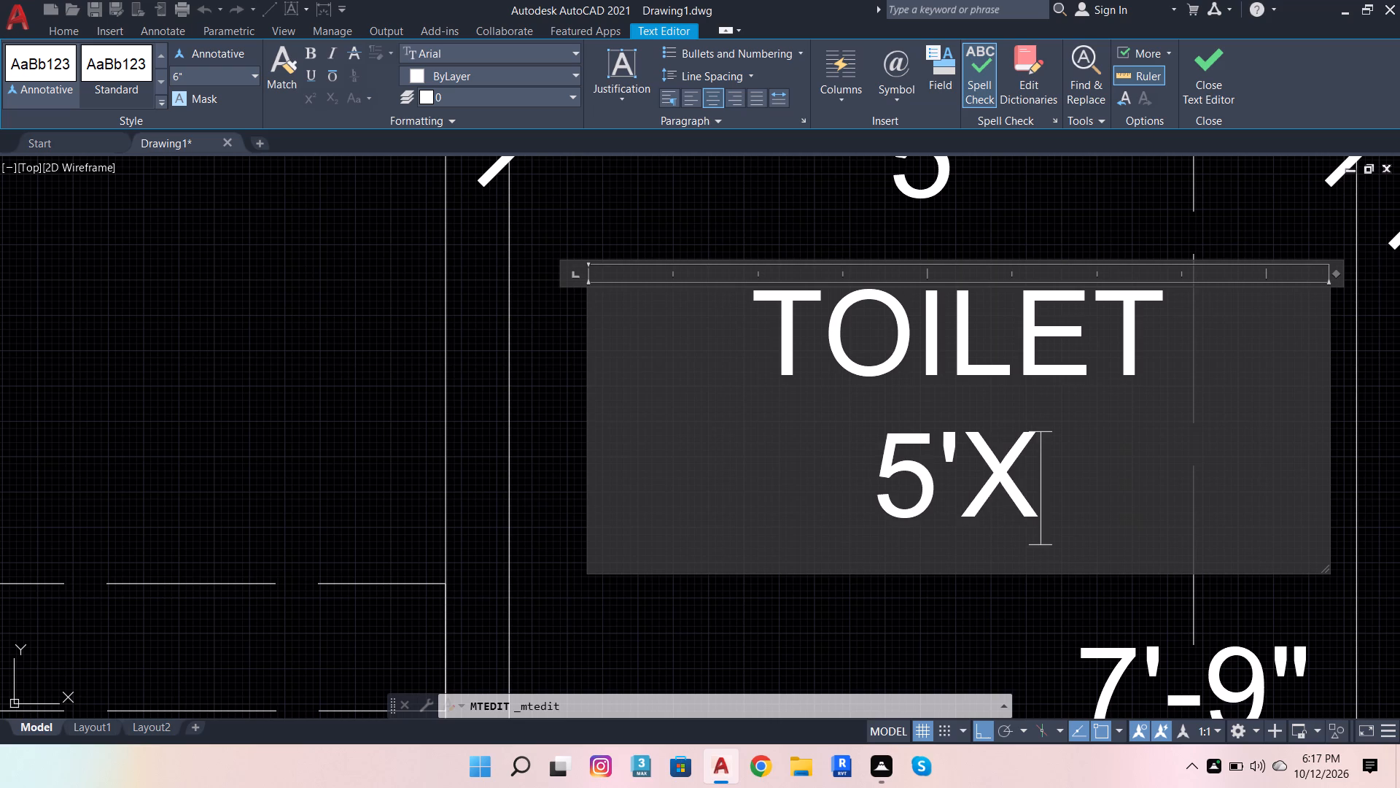
{"action": "type", "text": "7'"}
{"action": "key", "text": "9"}
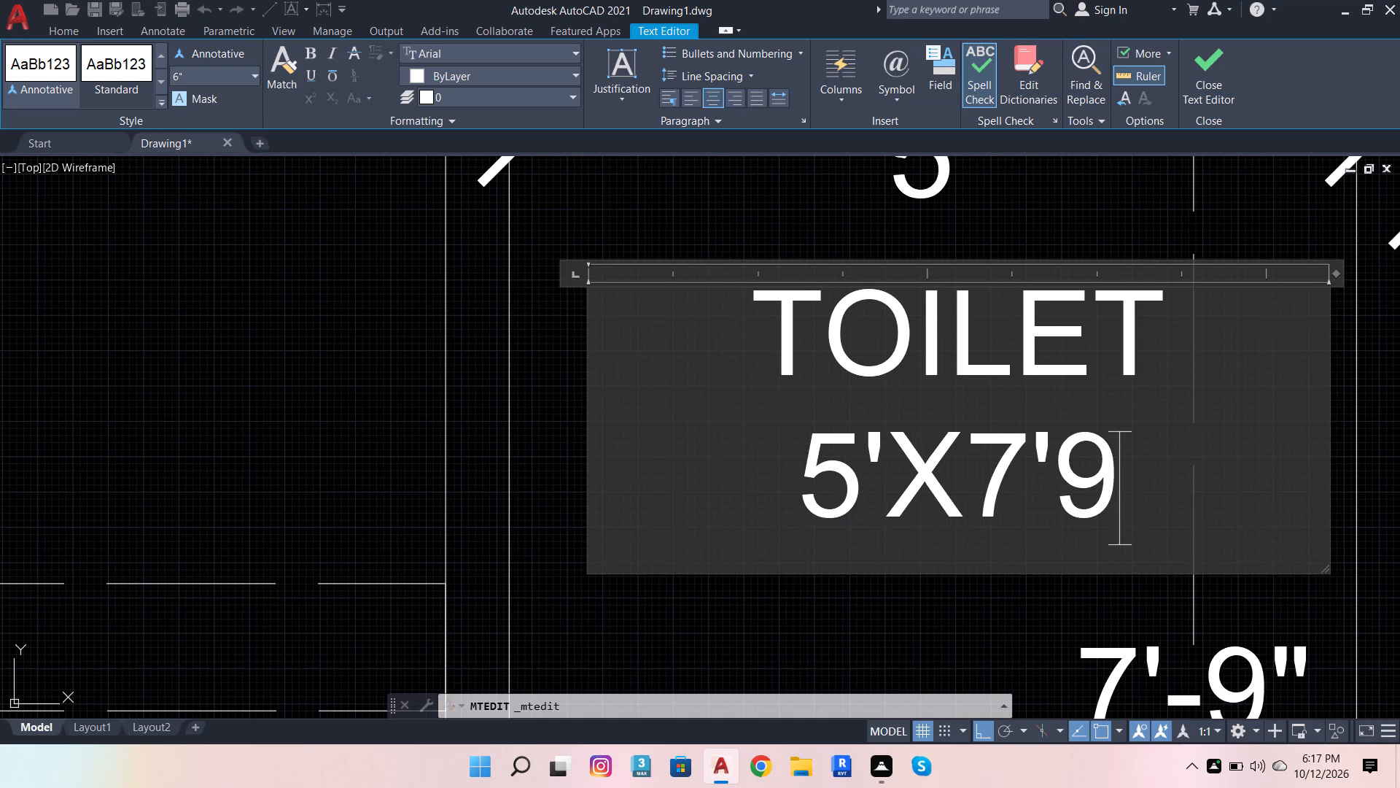
{"action": "scroll", "coordinate": [1190, 344], "scroll_direction": "down", "scroll_amount": 4}
{"action": "left_click", "coordinate": [1119, 448]}
{"action": "scroll", "coordinate": [1164, 418], "scroll_direction": "down", "scroll_amount": 1}
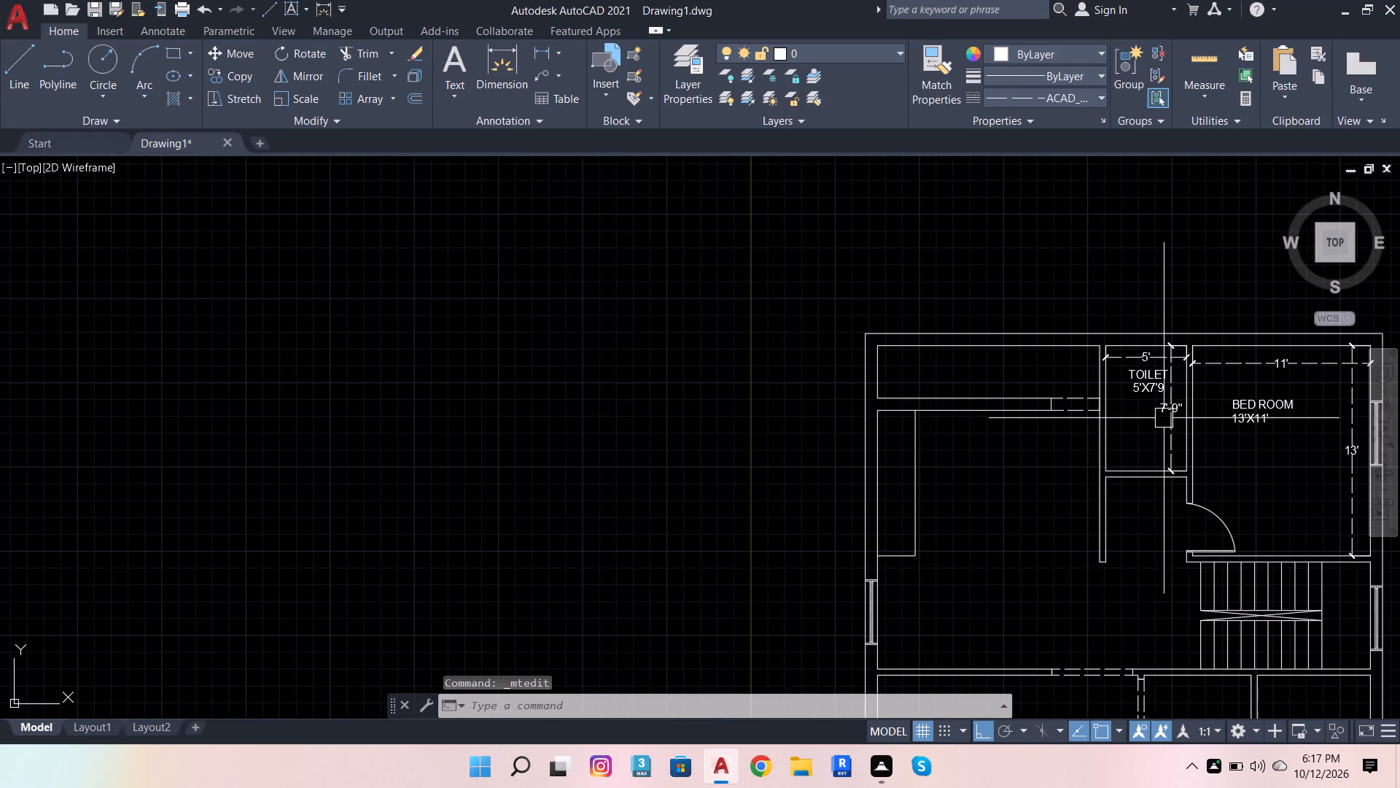
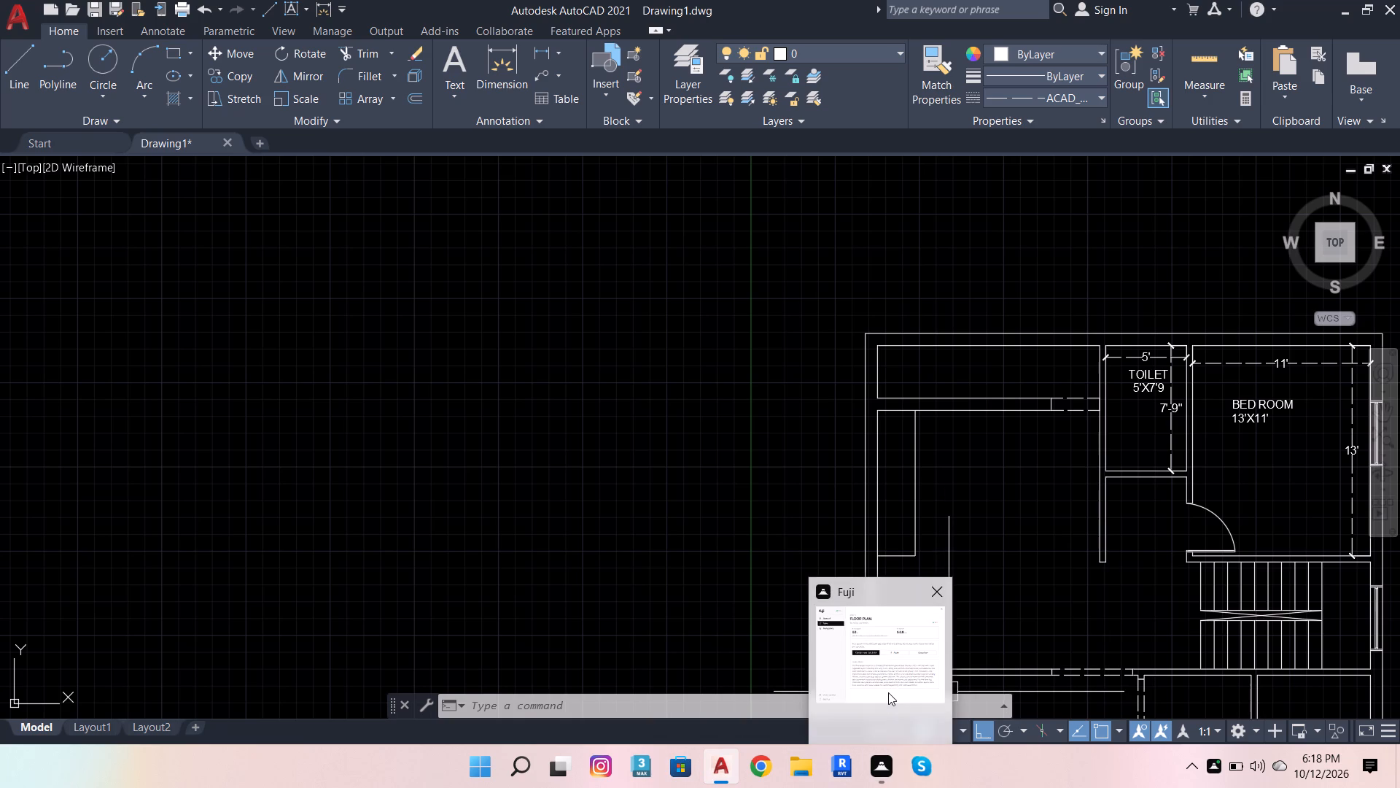
Add linear dimensions for the height and width of the large room left of the staircase.
{"action": "scroll", "coordinate": [891, 554], "scroll_direction": "down", "scroll_amount": 2}
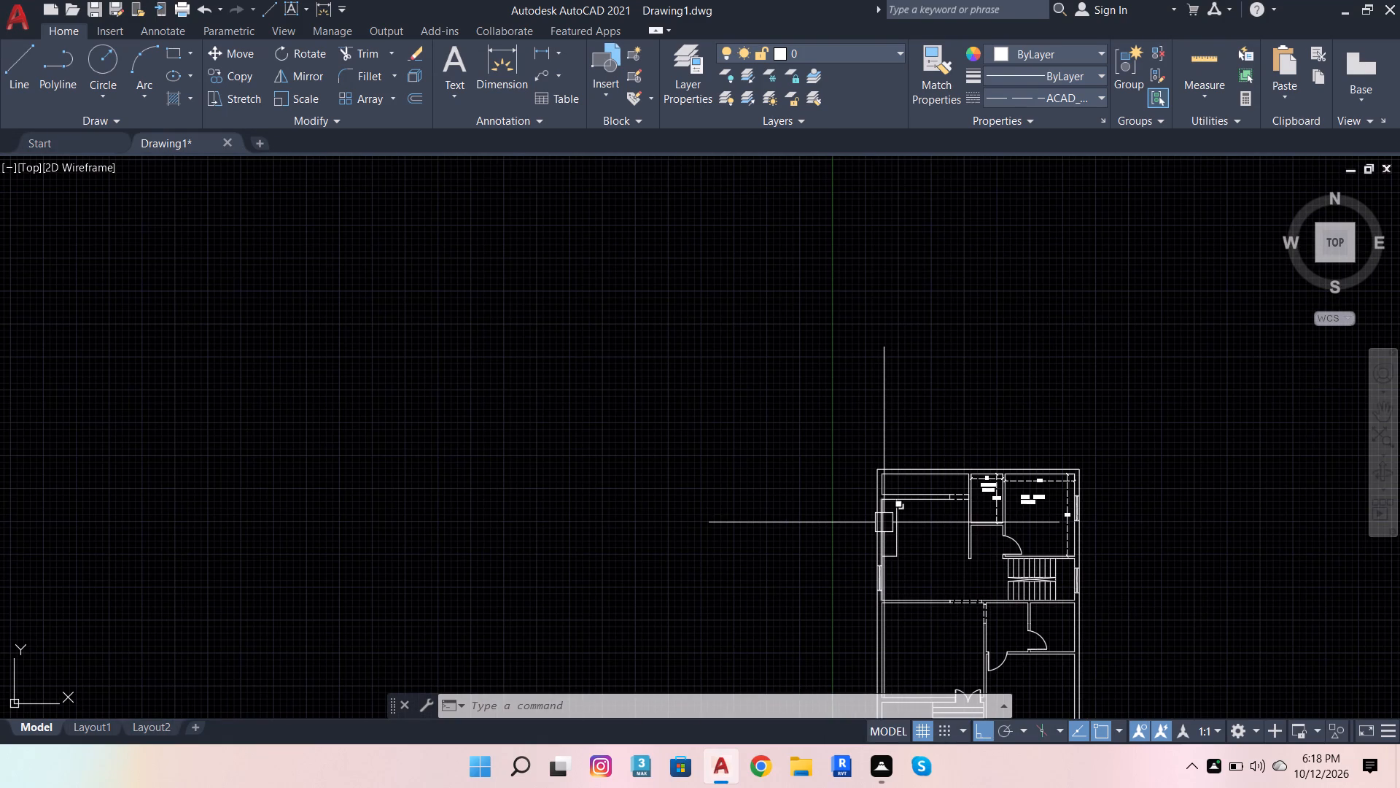
{"action": "scroll", "coordinate": [915, 497], "scroll_direction": "down", "scroll_amount": 2}
{"action": "scroll", "coordinate": [946, 623], "scroll_direction": "up", "scroll_amount": 2}
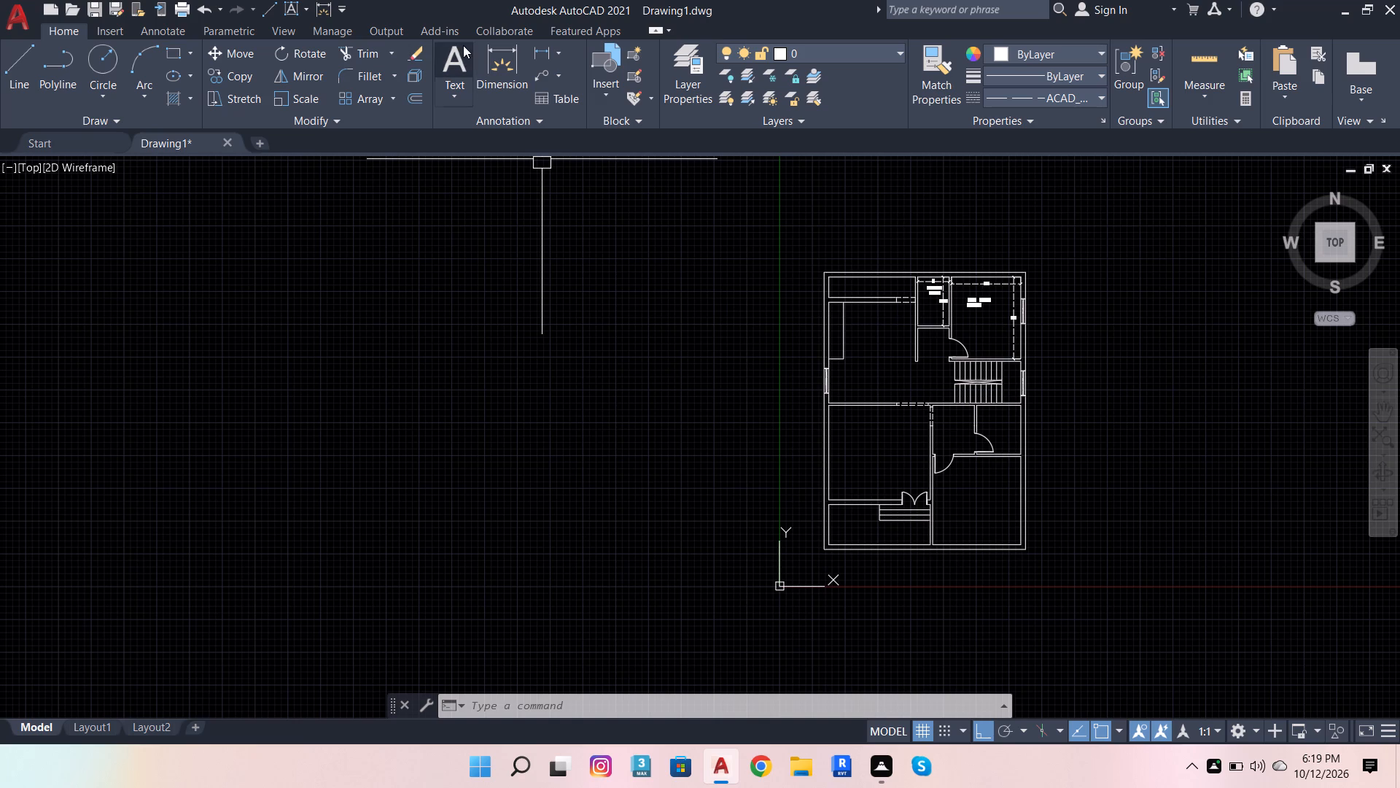
{"action": "left_click", "coordinate": [479, 54]}
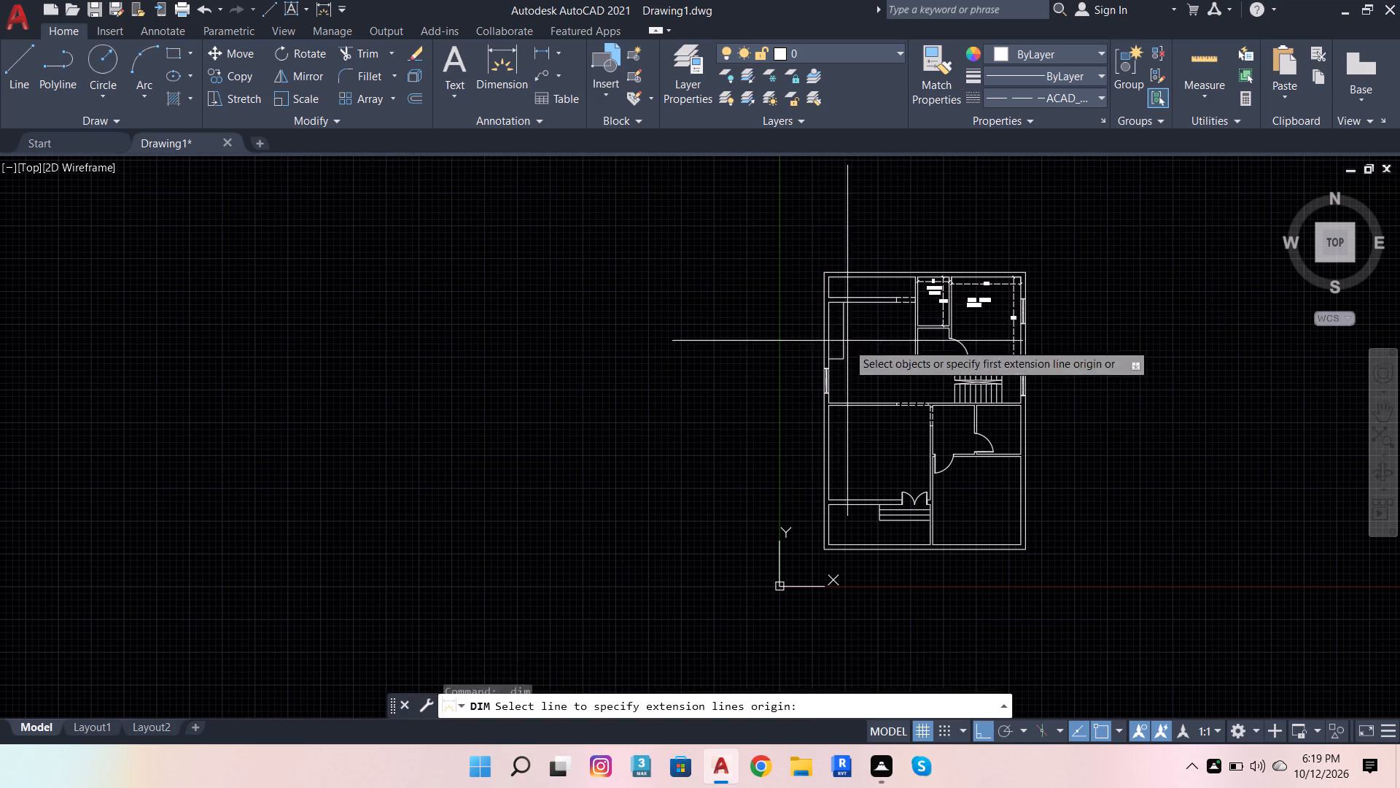
{"action": "scroll", "coordinate": [844, 358], "scroll_direction": "up", "scroll_amount": 2}
{"action": "left_click", "coordinate": [807, 309]}
{"action": "left_click", "coordinate": [890, 295]}
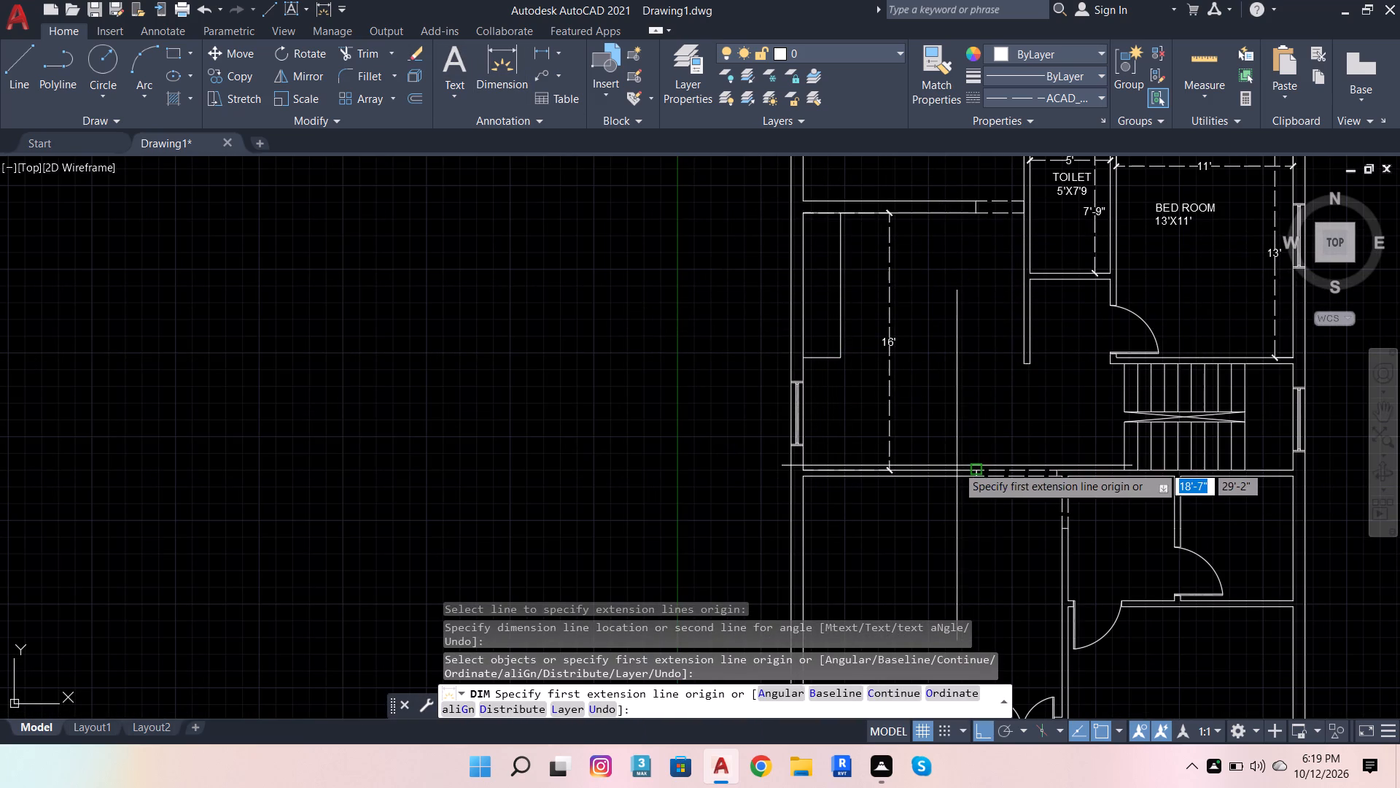
{"action": "left_click", "coordinate": [1020, 217]}
{"action": "left_click", "coordinate": [804, 216]}
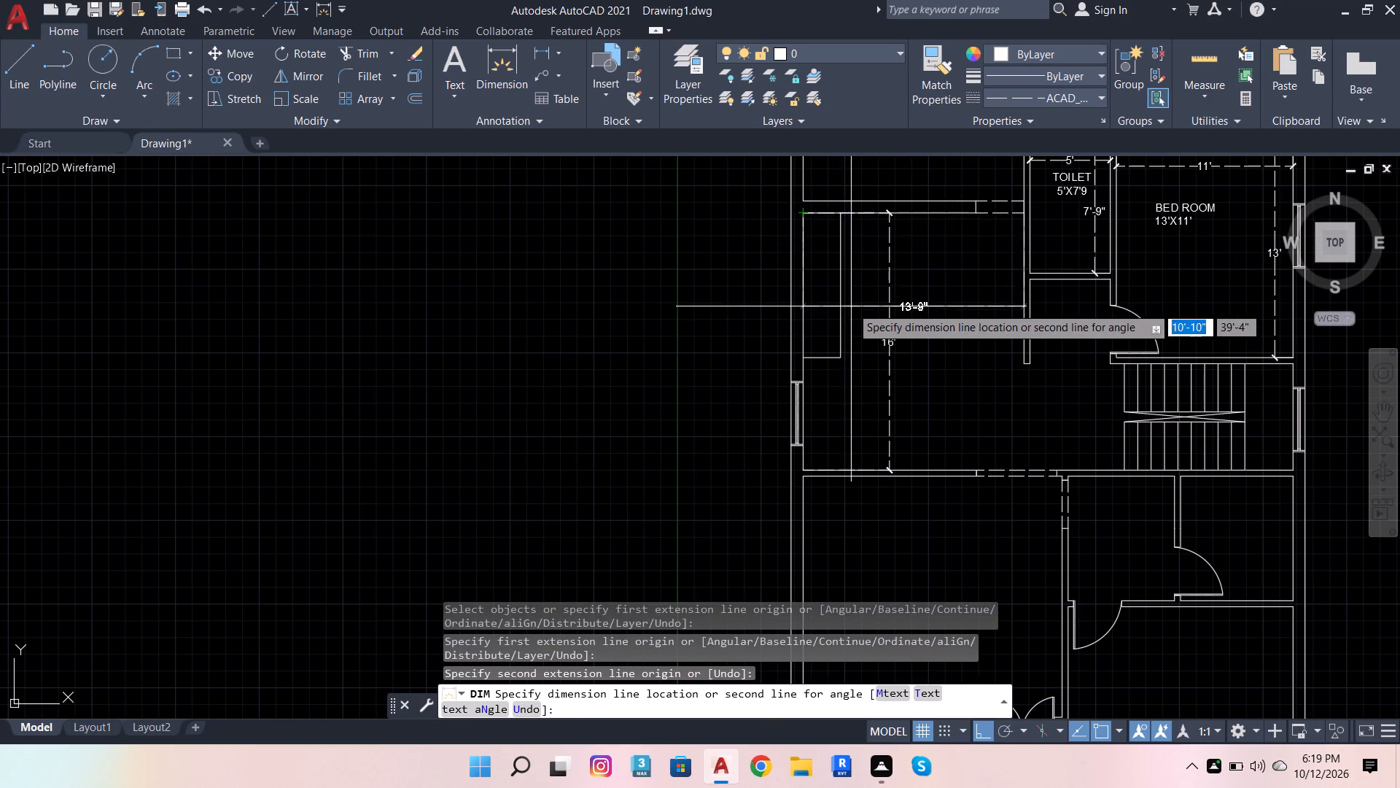
{"action": "left_click", "coordinate": [837, 283]}
Dimension the width and height of the lower-left room that has the double entrance door.
{"action": "scroll", "coordinate": [925, 219], "scroll_direction": "up", "scroll_amount": 2}
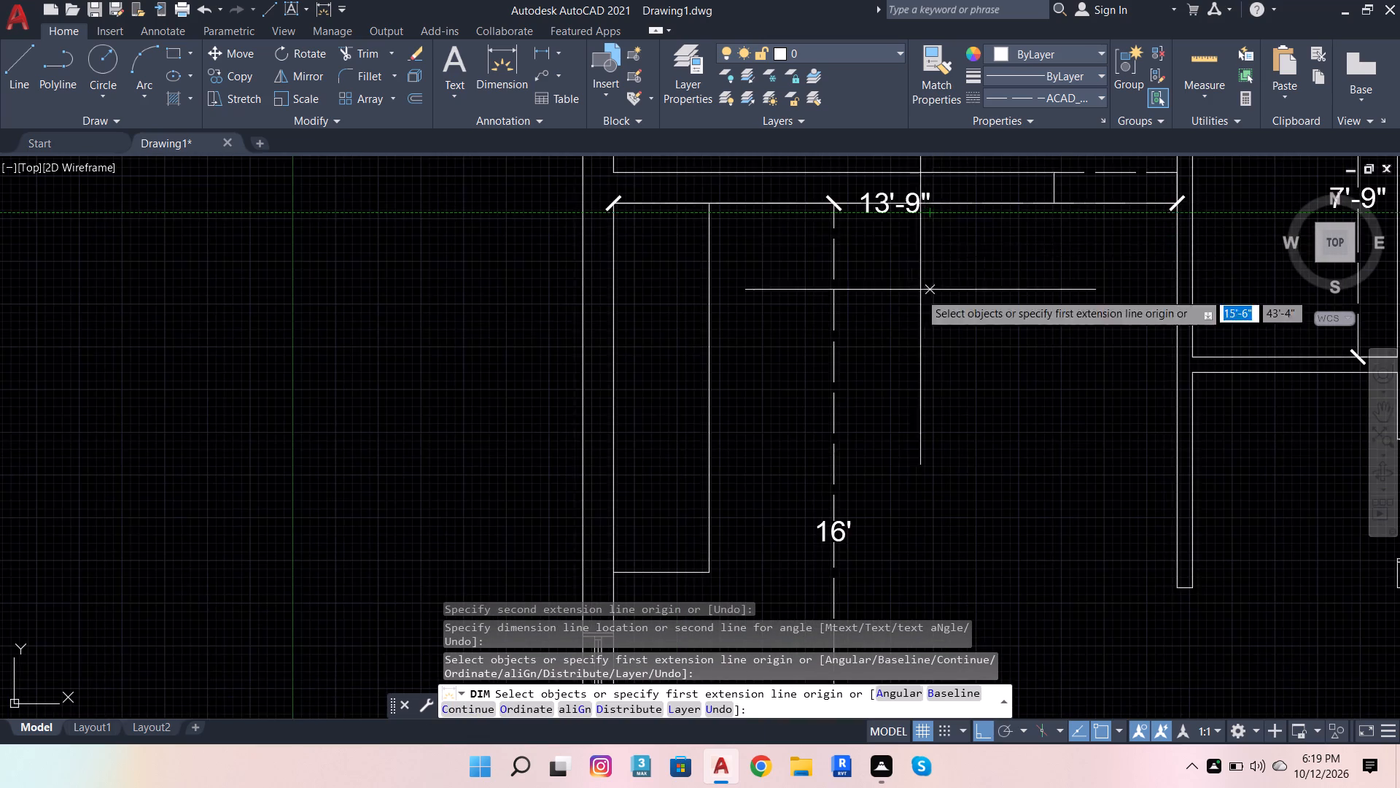
{"action": "scroll", "coordinate": [919, 316], "scroll_direction": "down", "scroll_amount": 2}
{"action": "scroll", "coordinate": [985, 331], "scroll_direction": "down", "scroll_amount": 2}
{"action": "scroll", "coordinate": [973, 434], "scroll_direction": "up", "scroll_amount": 2}
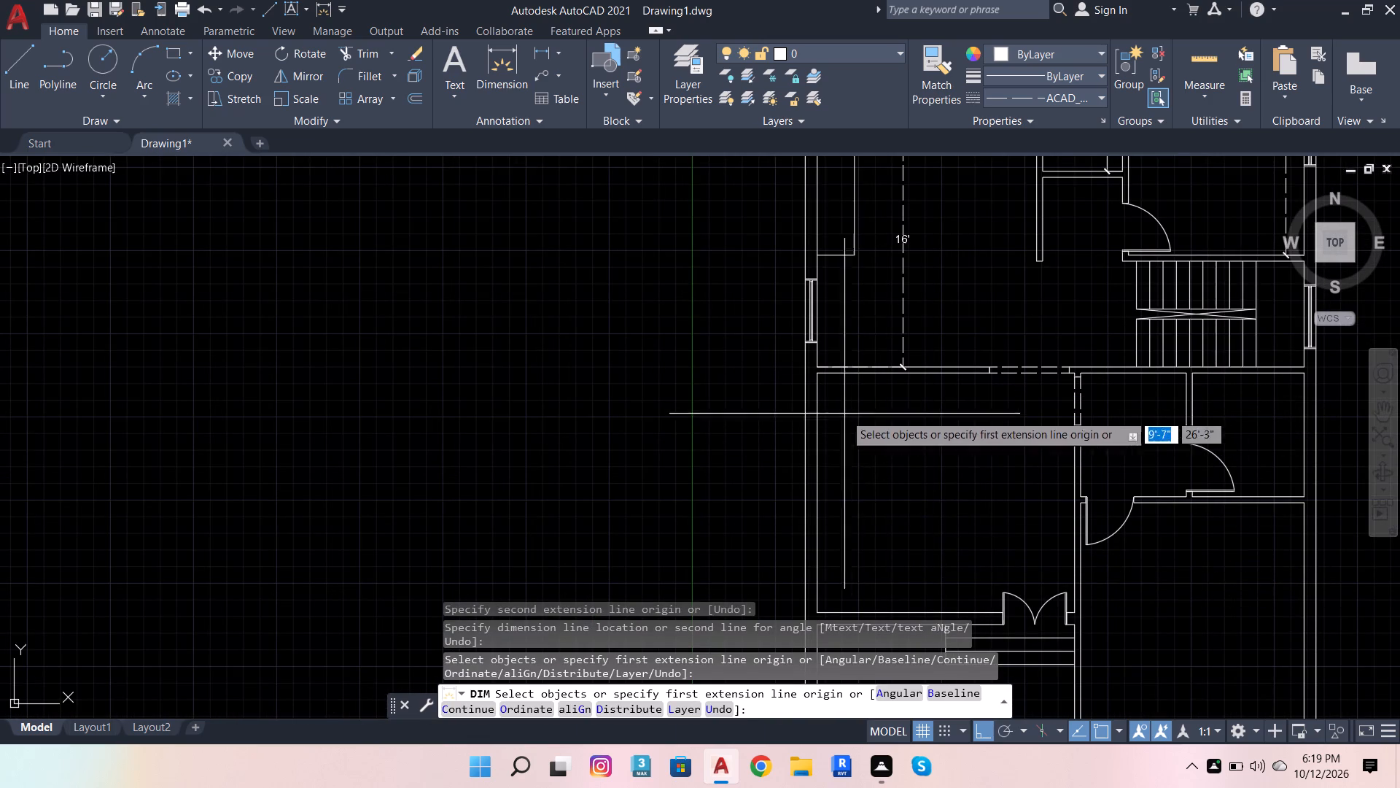
{"action": "left_click", "coordinate": [818, 605]}
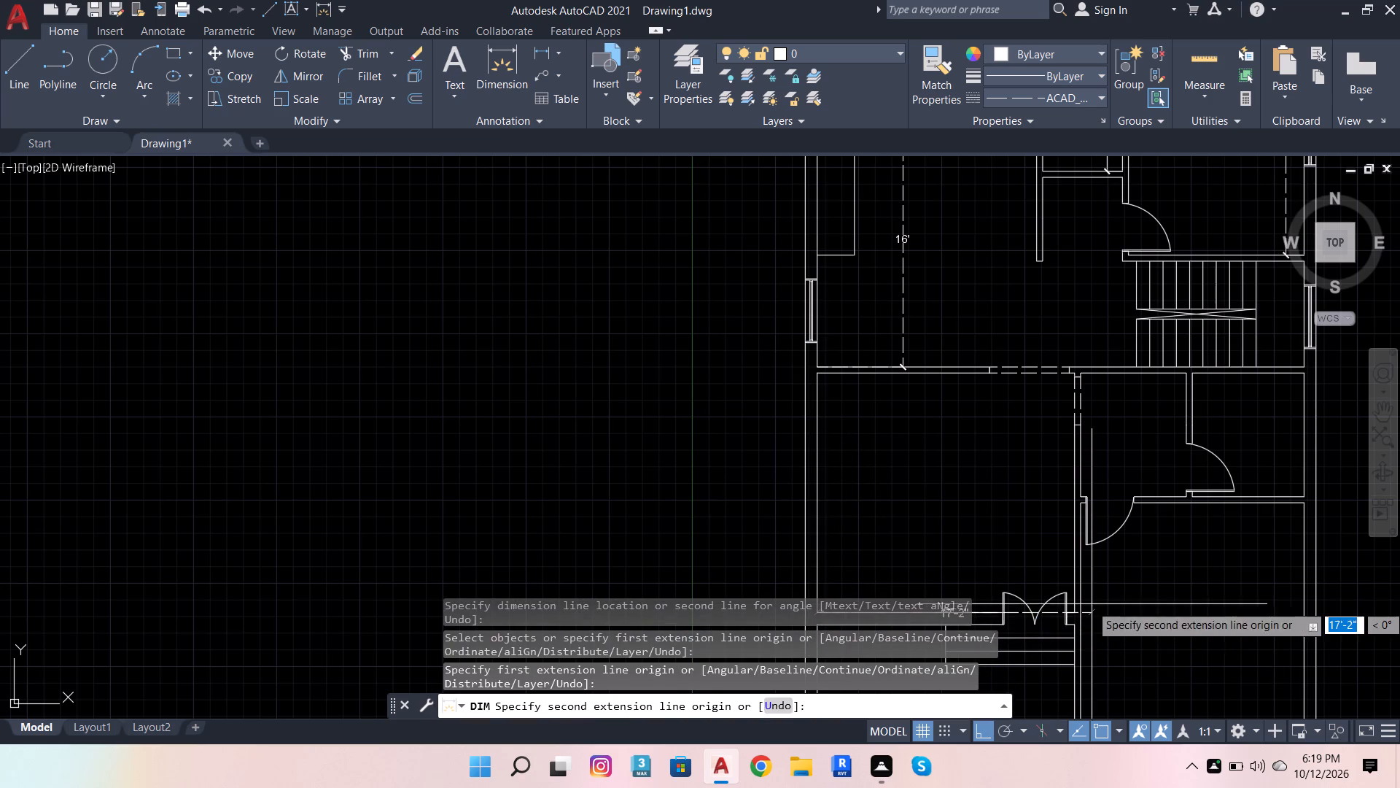
{"action": "scroll", "coordinate": [1078, 607], "scroll_direction": "up", "scroll_amount": 2}
{"action": "left_click", "coordinate": [1069, 621]}
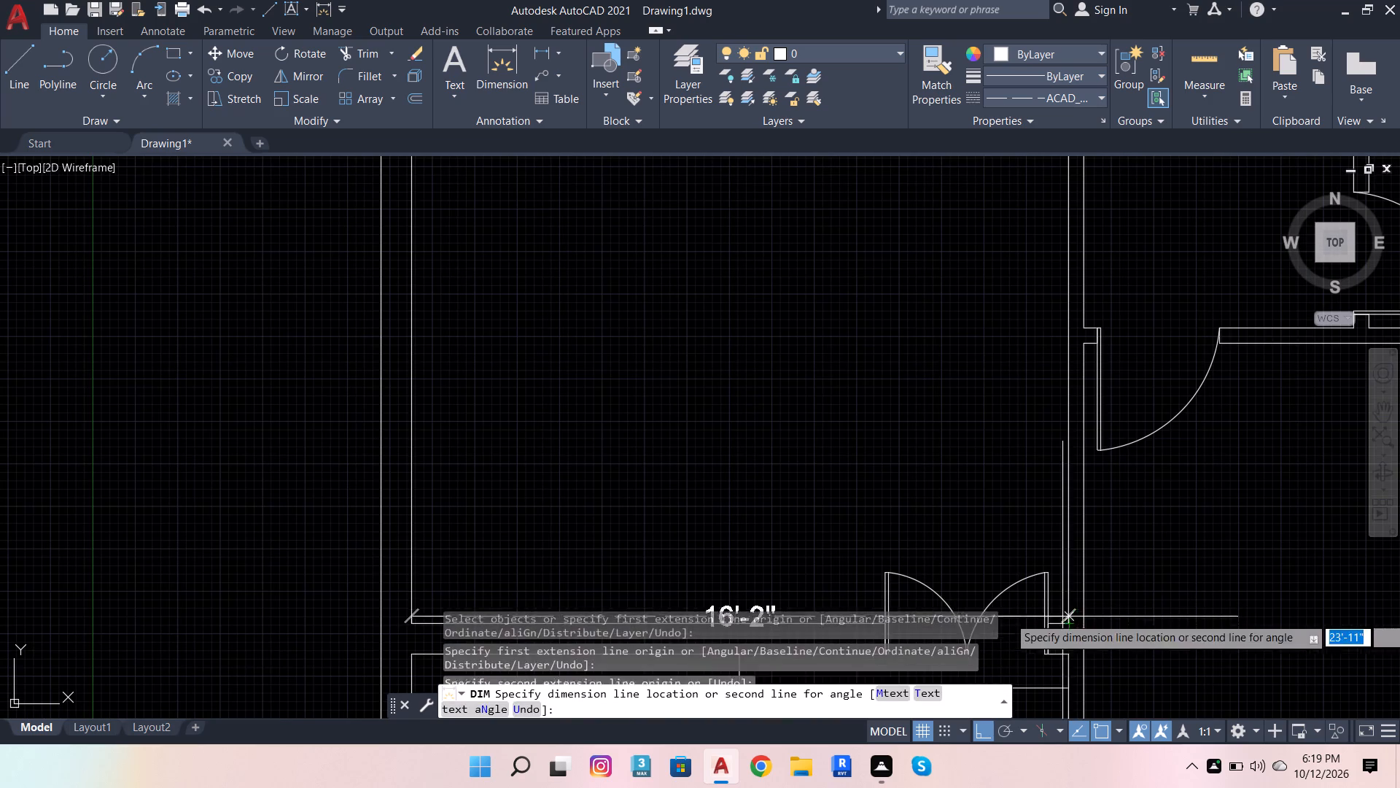
{"action": "left_click", "coordinate": [1003, 540]}
{"action": "scroll", "coordinate": [985, 552], "scroll_direction": "down", "scroll_amount": 2}
{"action": "left_click", "coordinate": [755, 481]}
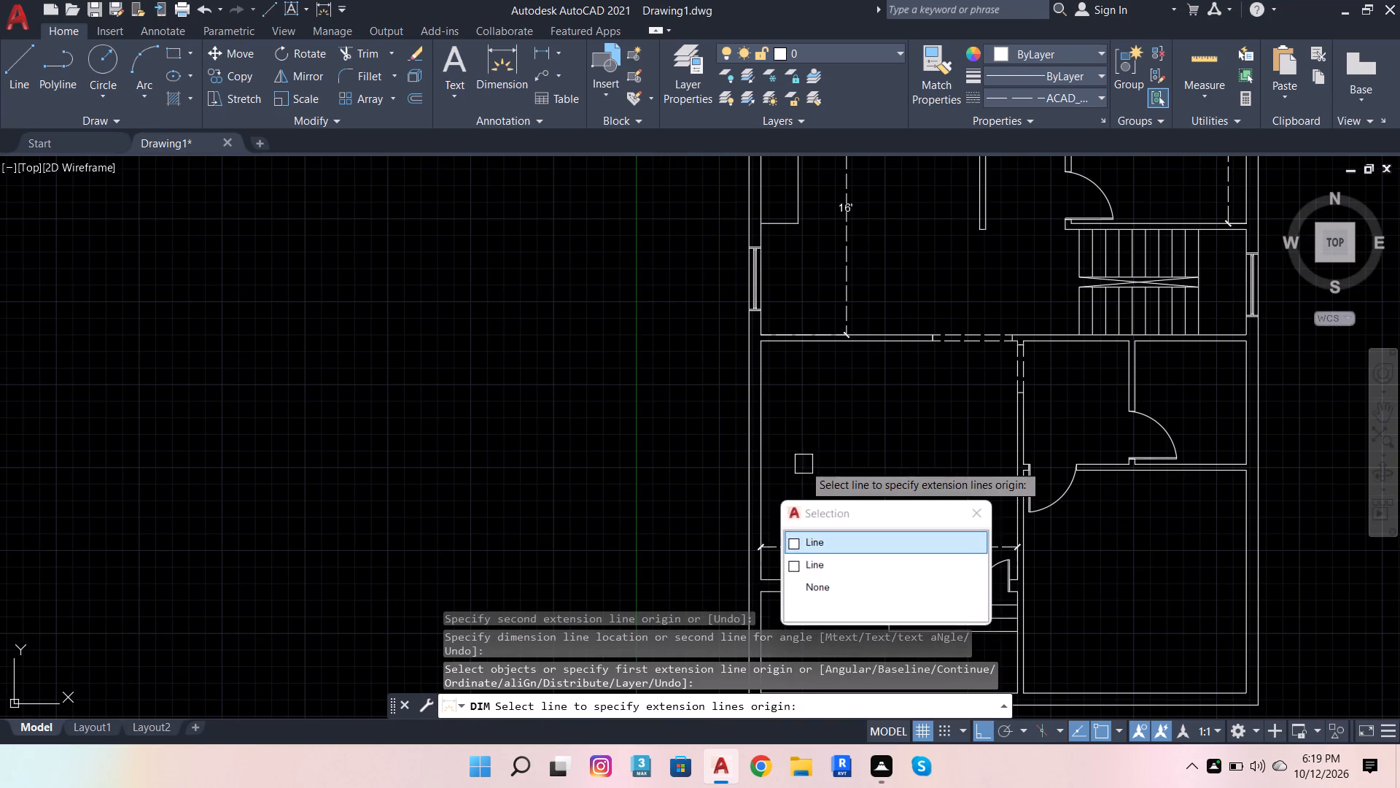
{"action": "left_click", "coordinate": [807, 463]}
Dimension the height and width of the room in the plan's lower-right corner.
{"action": "scroll", "coordinate": [862, 468], "scroll_direction": "down", "scroll_amount": 2}
{"action": "scroll", "coordinate": [915, 544], "scroll_direction": "up", "scroll_amount": 1}
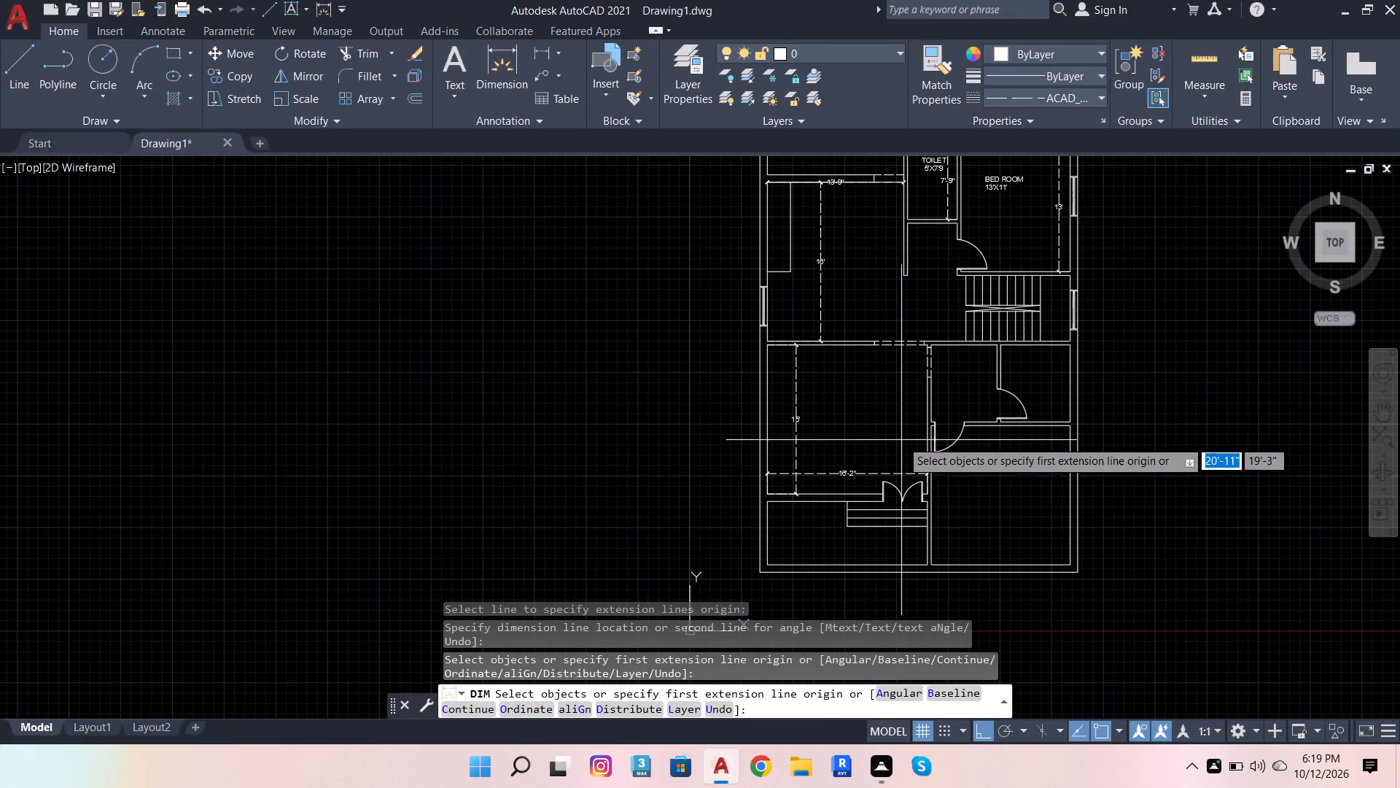
{"action": "left_click", "coordinate": [1068, 455]}
{"action": "left_click", "coordinate": [1042, 466]}
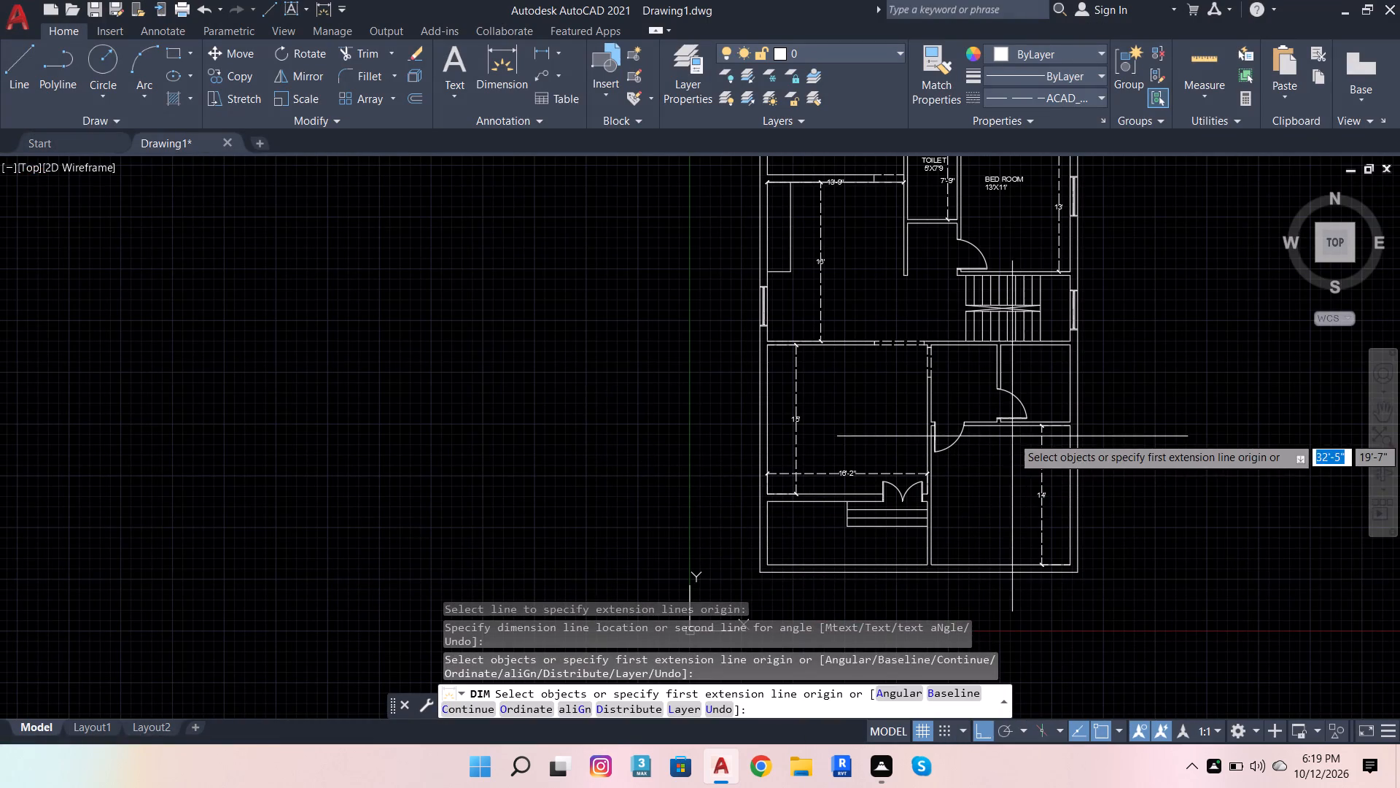
{"action": "left_click", "coordinate": [1010, 562]}
{"action": "left_click", "coordinate": [1011, 544]}
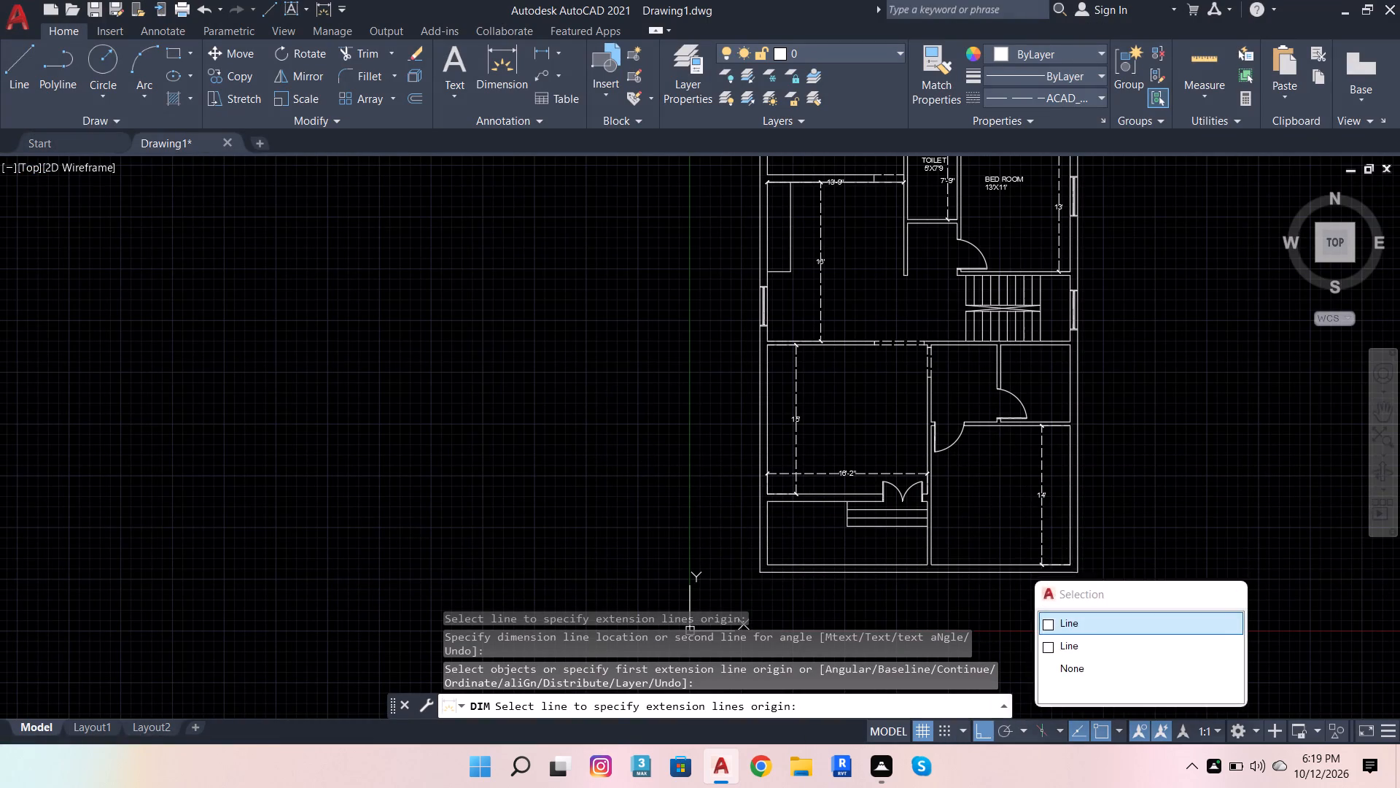
Dimension the height and width of the small room directly below the staircase.
{"action": "scroll", "coordinate": [1065, 355], "scroll_direction": "up", "scroll_amount": 3}
{"action": "left_click", "coordinate": [1069, 358]}
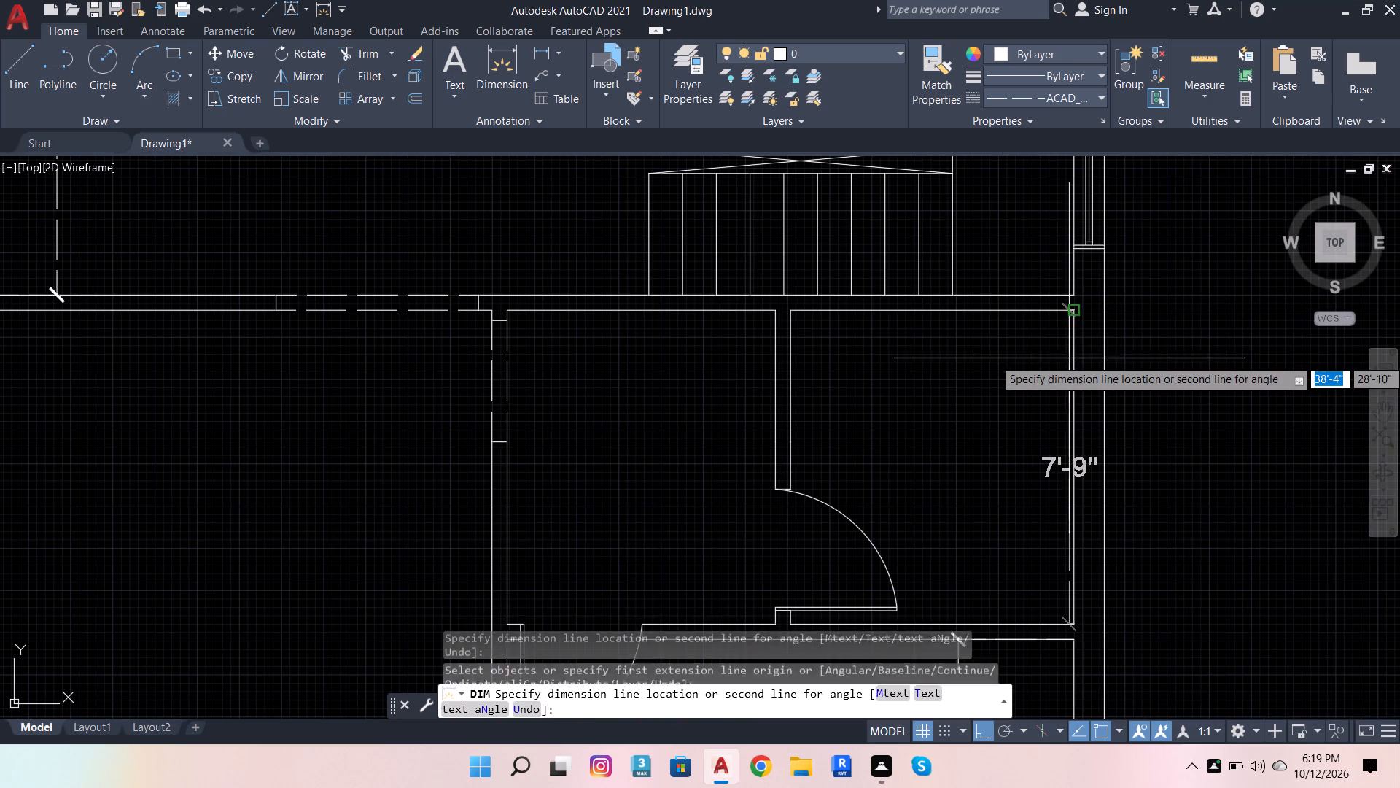
{"action": "left_click", "coordinate": [997, 377]}
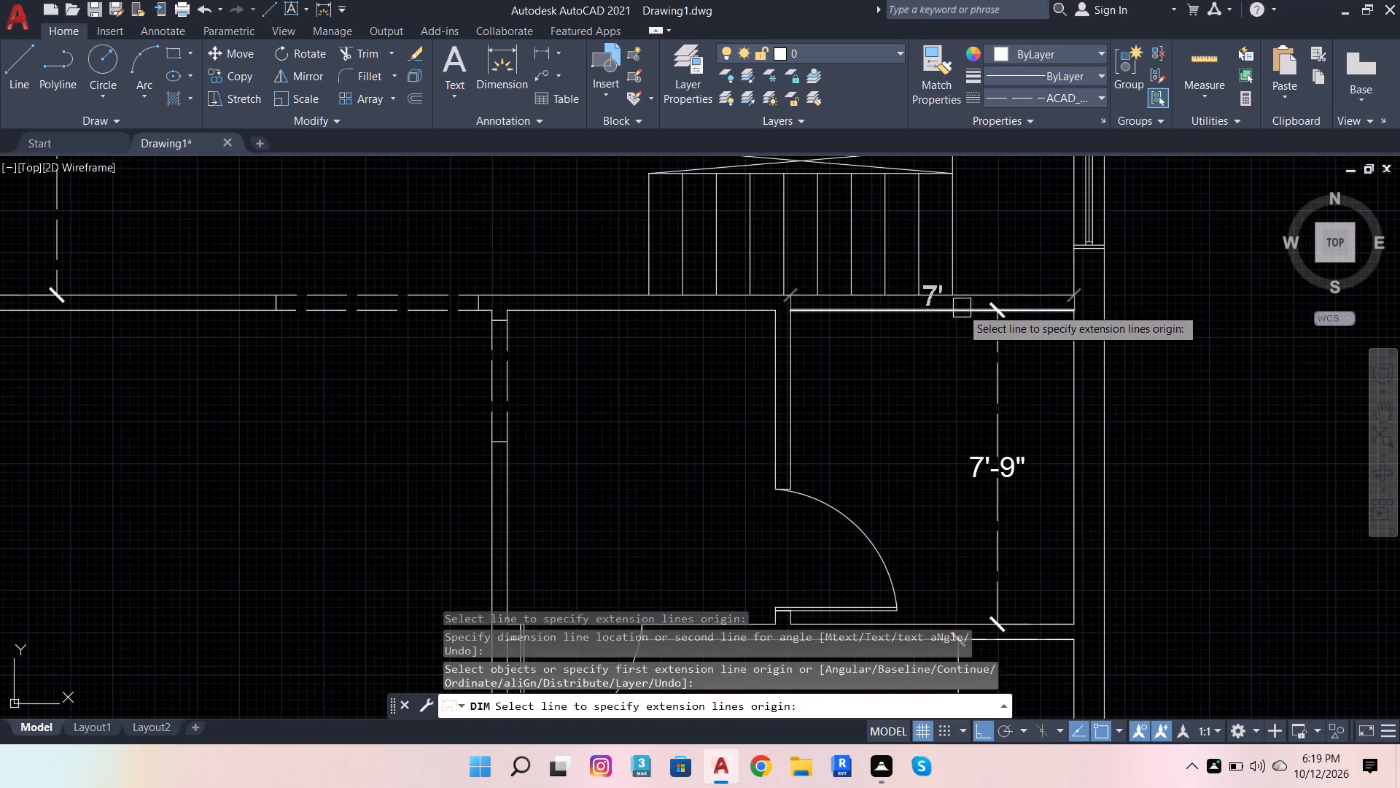
{"action": "left_click", "coordinate": [952, 306]}
{"action": "left_click", "coordinate": [940, 337]}
Dimension the staircase area's overall height and the width of the upper stair flight.
{"action": "scroll", "coordinate": [995, 436], "scroll_direction": "down", "scroll_amount": 3}
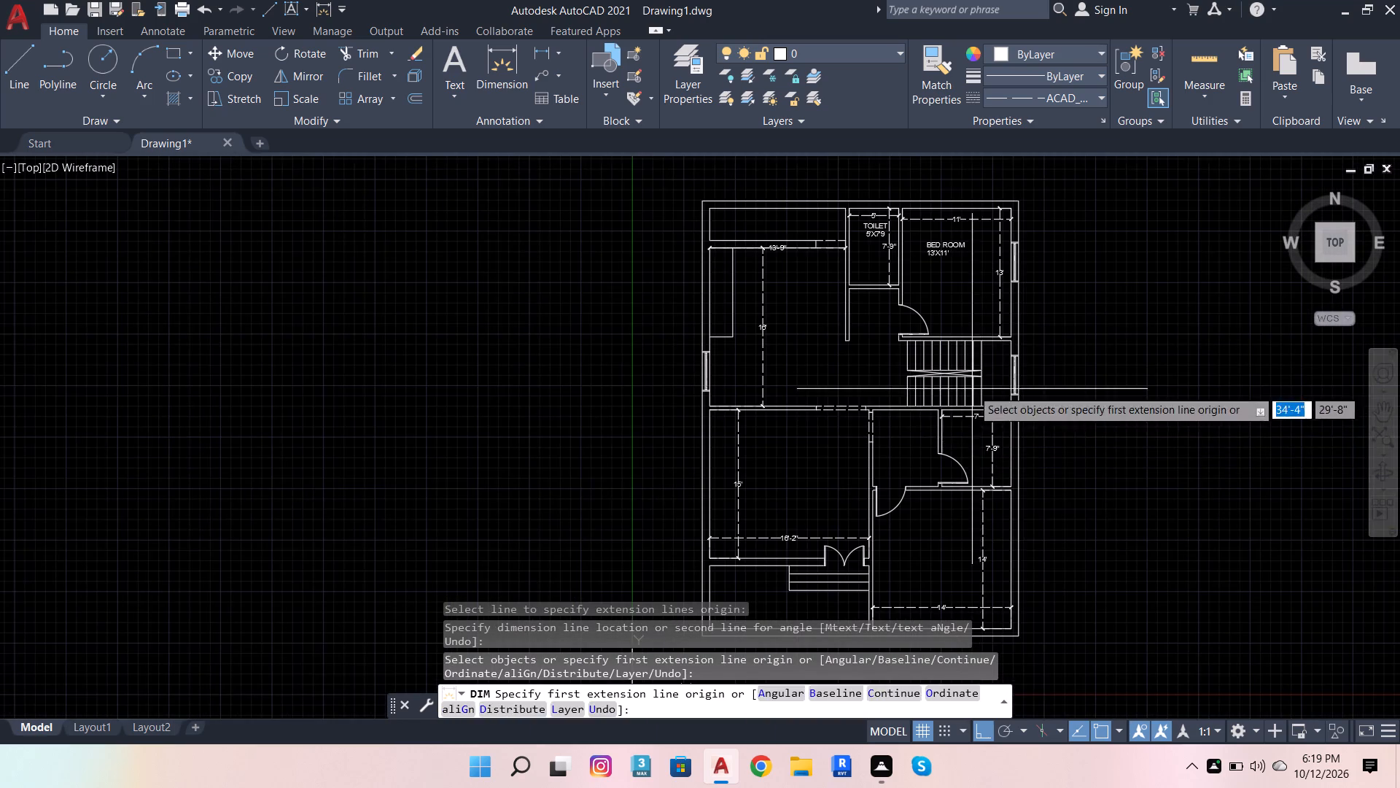
{"action": "scroll", "coordinate": [984, 368], "scroll_direction": "up", "scroll_amount": 3}
{"action": "left_click", "coordinate": [1092, 287]}
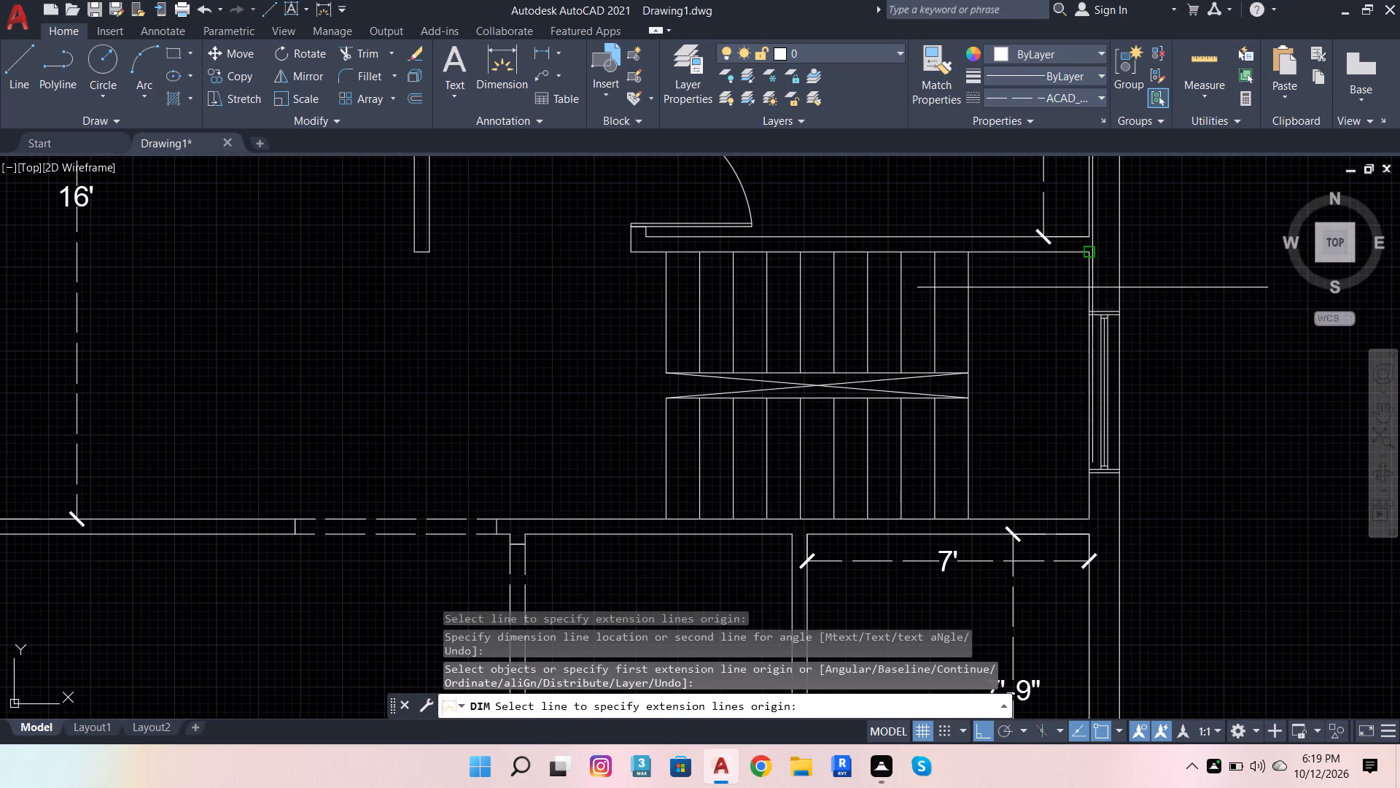
{"action": "left_click", "coordinate": [1046, 307]}
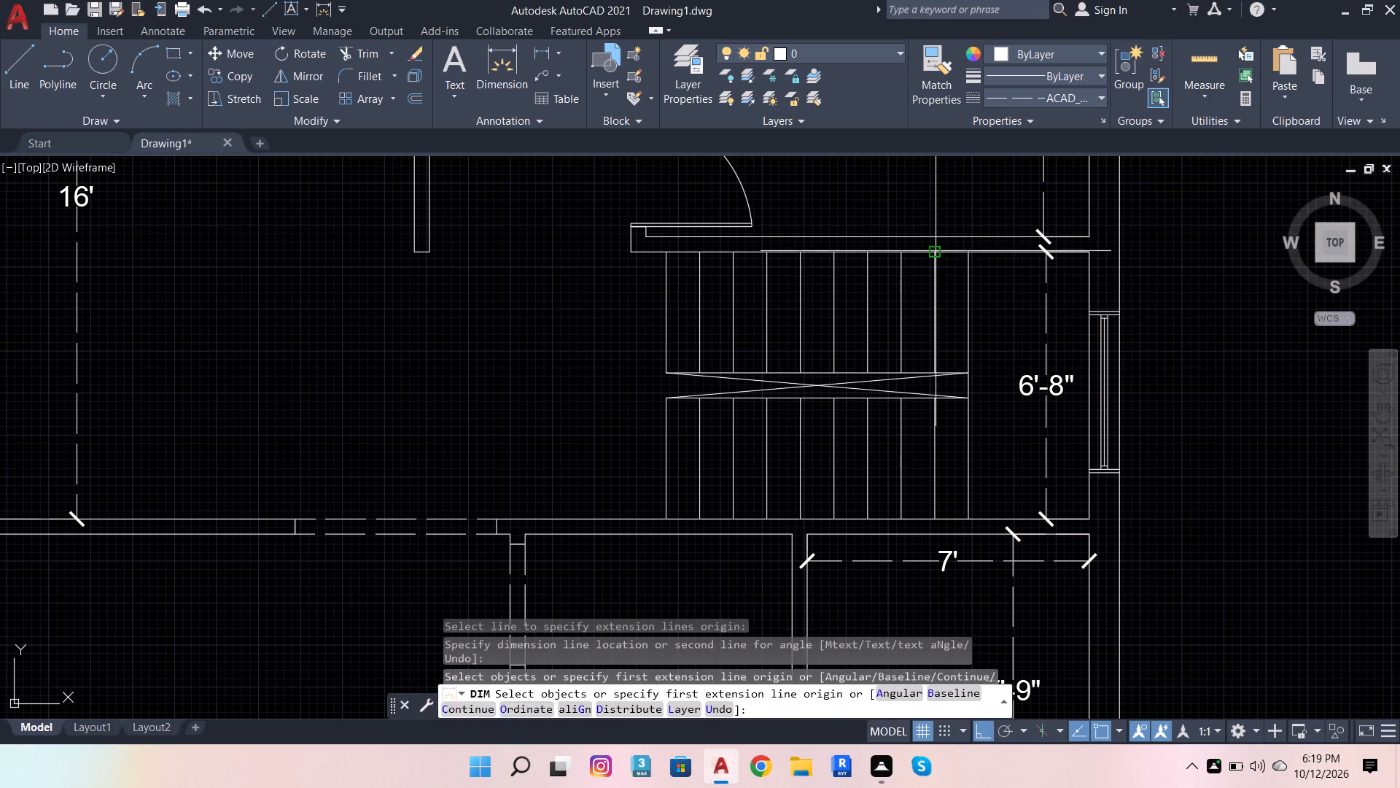
{"action": "left_click", "coordinate": [934, 254]}
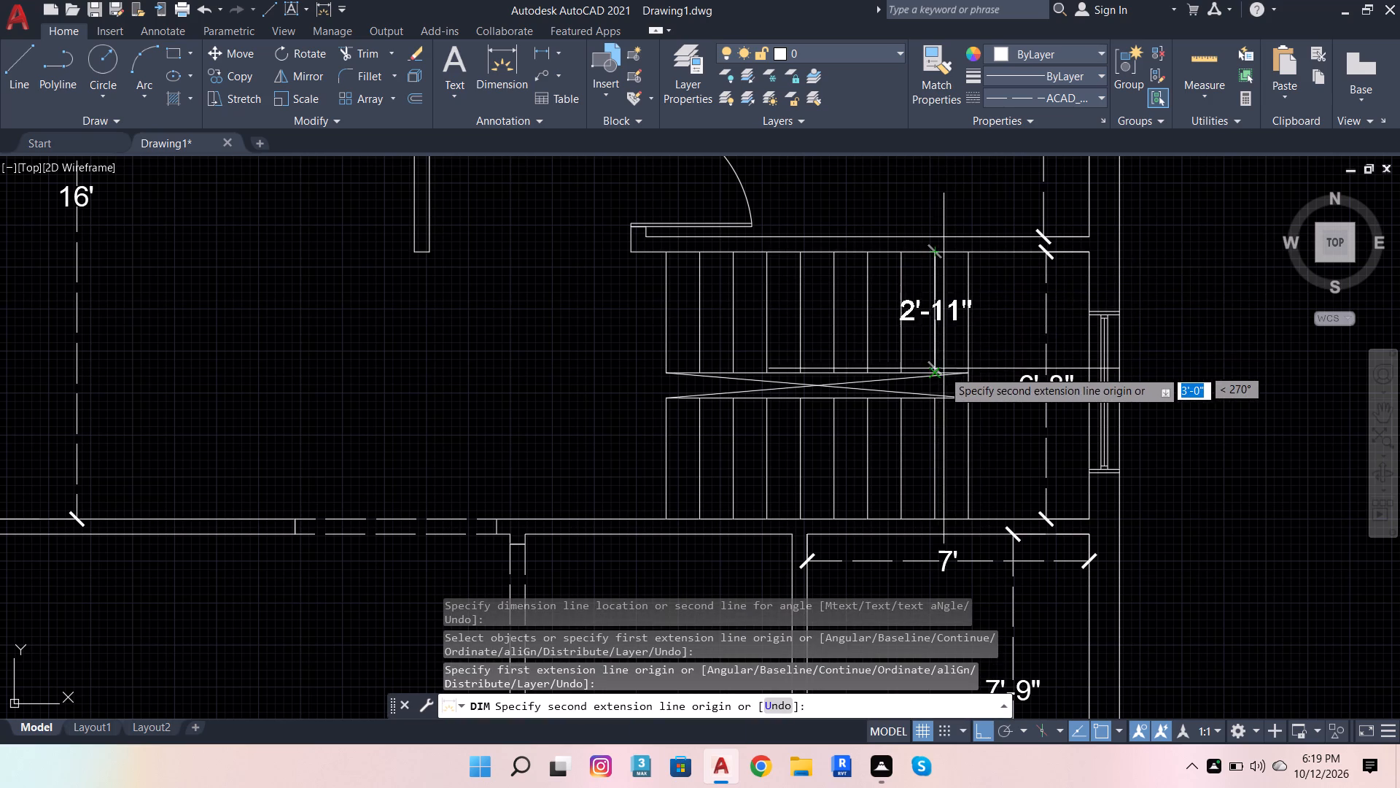
{"action": "left_click", "coordinate": [936, 371]}
{"action": "left_click", "coordinate": [986, 339]}
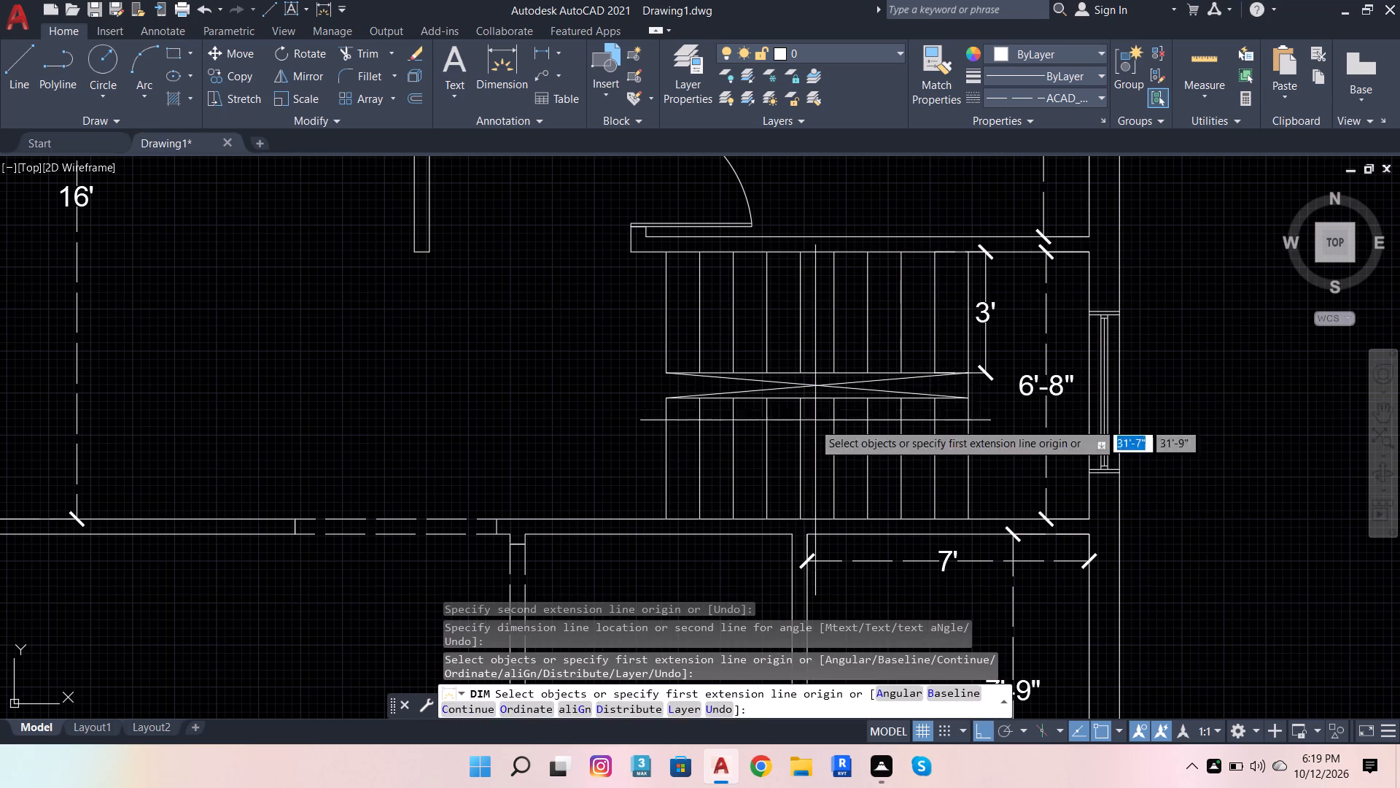
Dimension the bedroom's door opening, placing the dimension at the doorway.
{"action": "scroll", "coordinate": [793, 487], "scroll_direction": "down", "scroll_amount": 2}
{"action": "scroll", "coordinate": [630, 334], "scroll_direction": "up", "scroll_amount": 2}
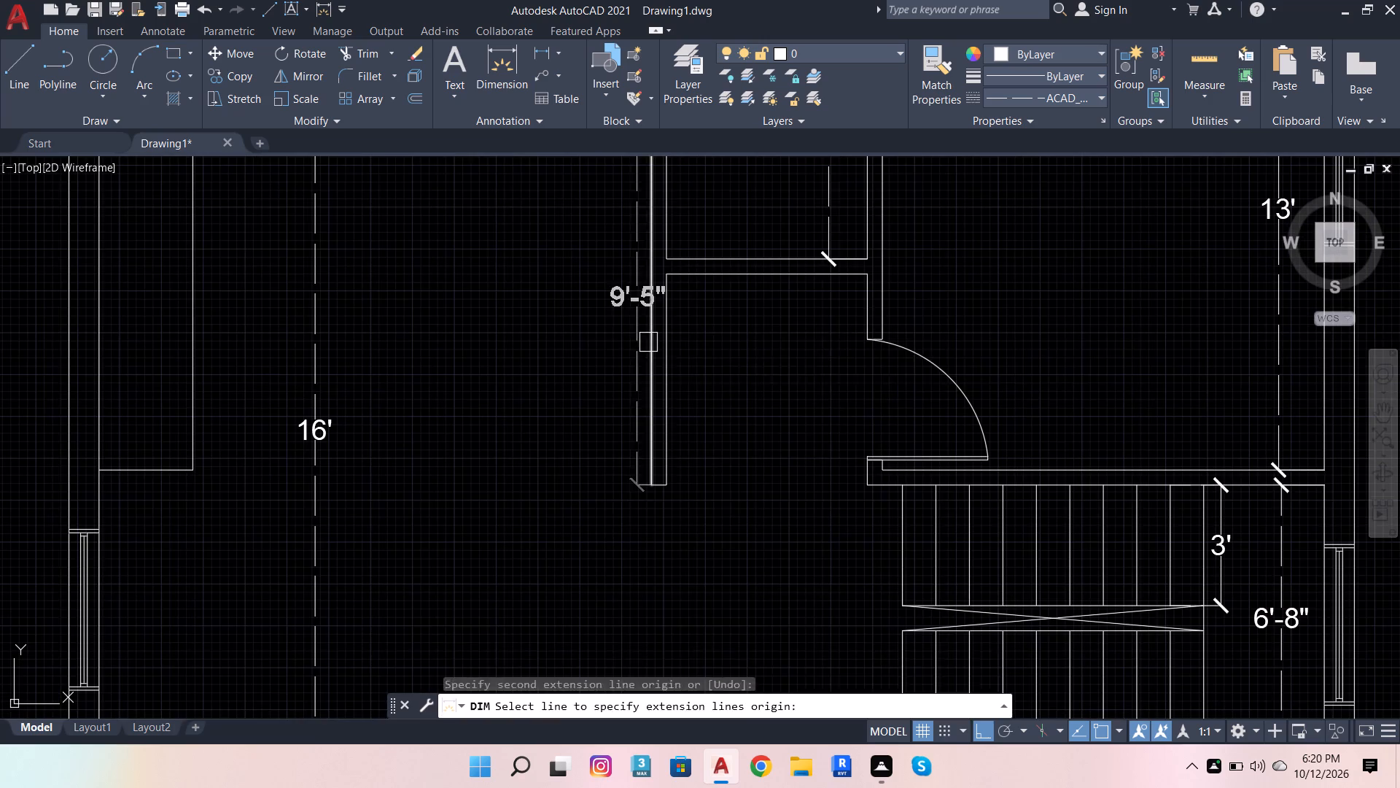
{"action": "left_click", "coordinate": [871, 335]}
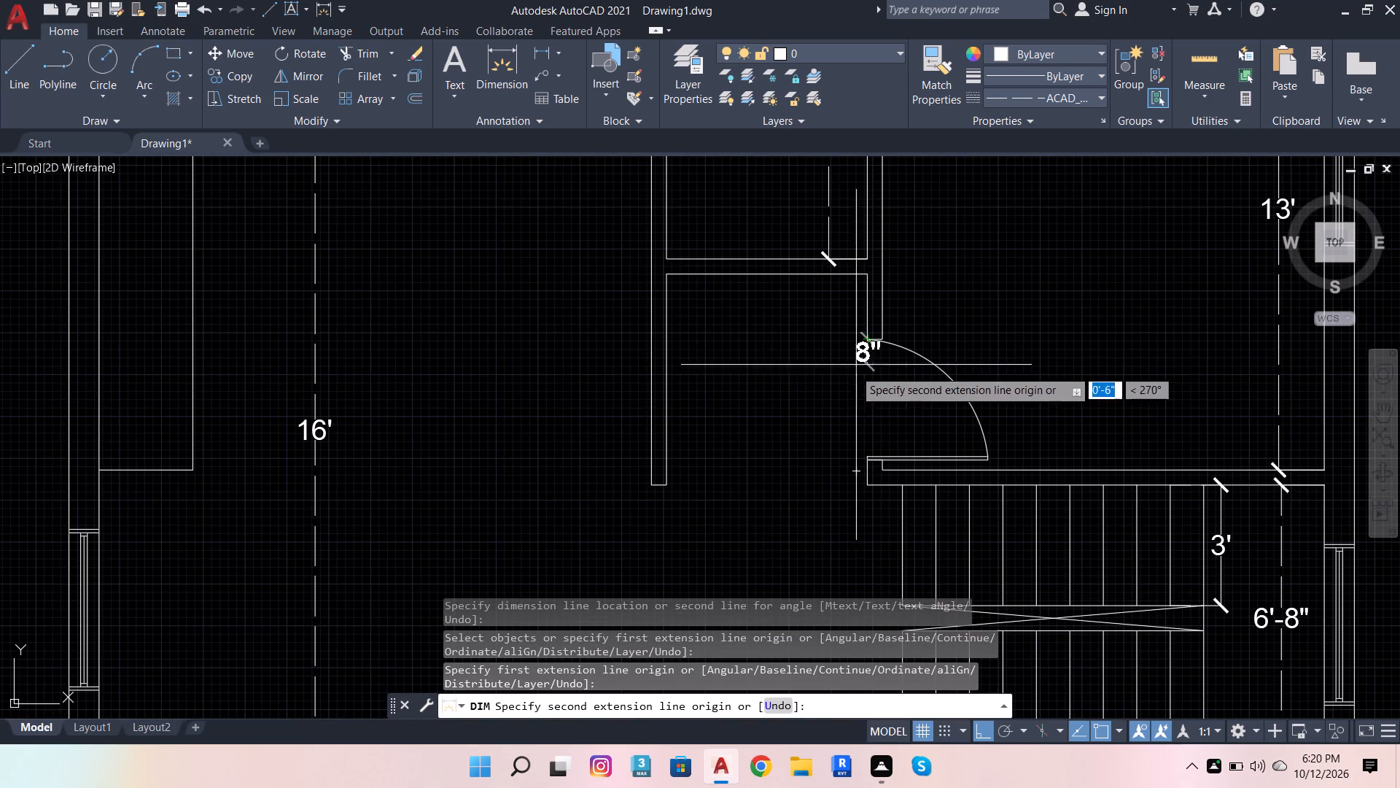
{"action": "left_click", "coordinate": [869, 463]}
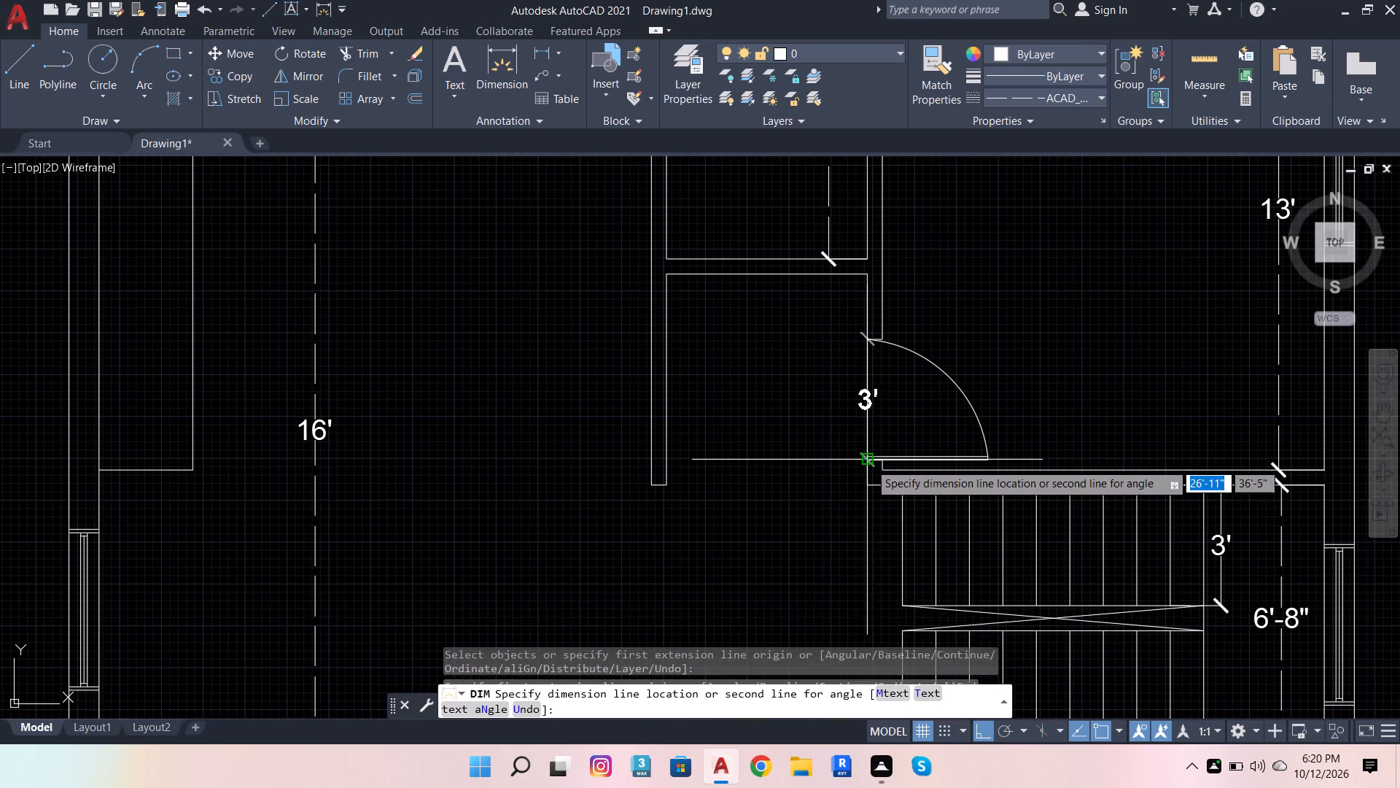
{"action": "left_click", "coordinate": [883, 417]}
Dimension the double entrance door's opening, placing the dimension just below the door above the steps.
{"action": "scroll", "coordinate": [923, 414], "scroll_direction": "down", "scroll_amount": 1}
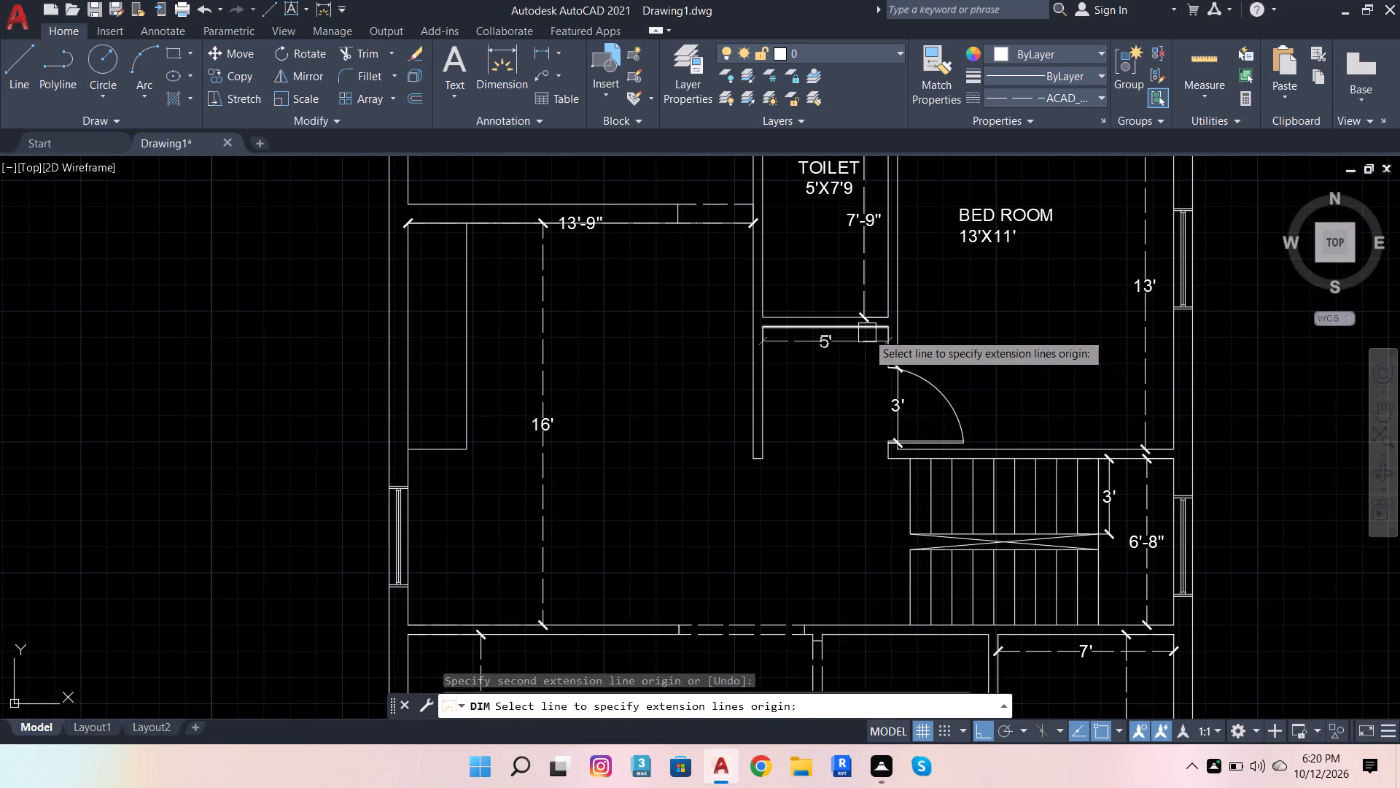
{"action": "scroll", "coordinate": [866, 332], "scroll_direction": "up", "scroll_amount": 1}
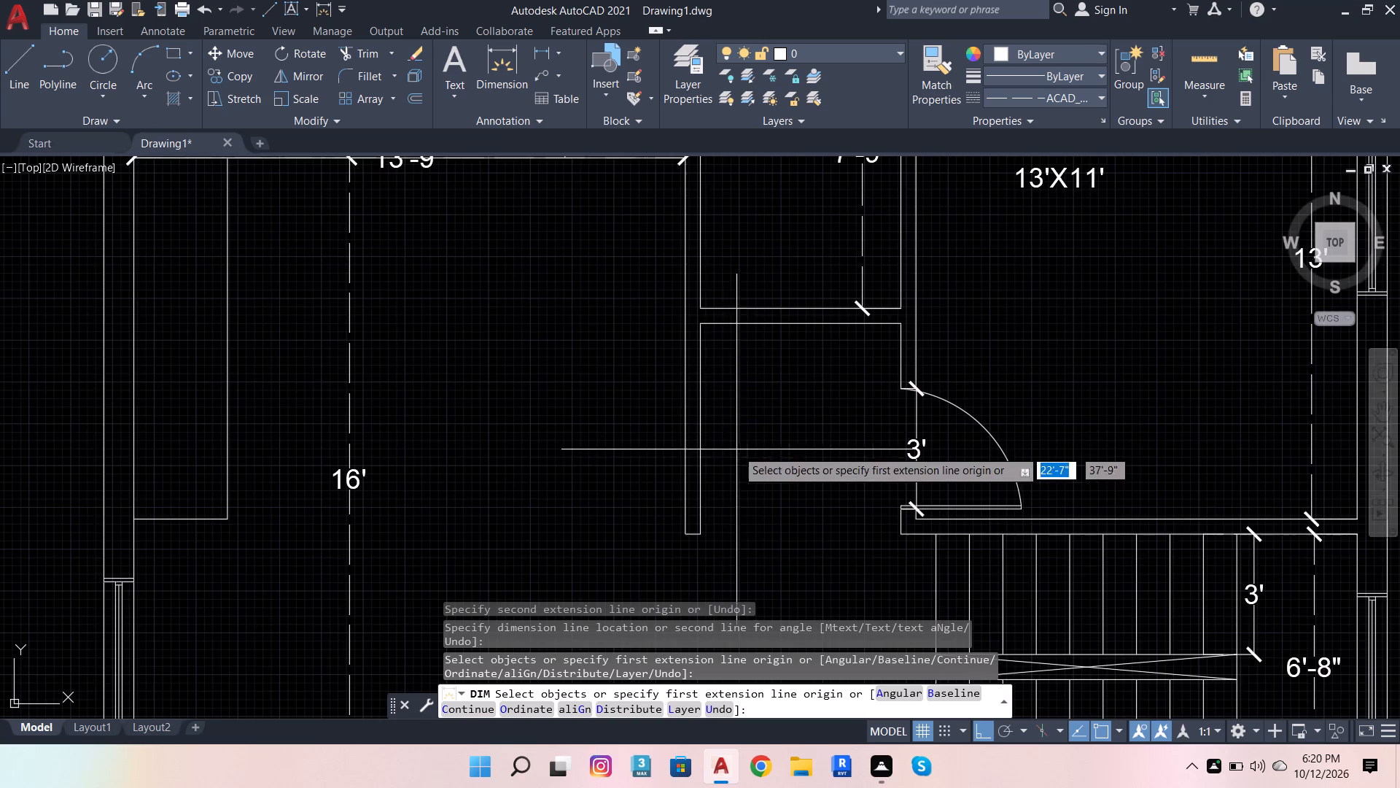
{"action": "scroll", "coordinate": [764, 433], "scroll_direction": "down", "scroll_amount": 2}
{"action": "scroll", "coordinate": [761, 282], "scroll_direction": "up", "scroll_amount": 3}
{"action": "scroll", "coordinate": [782, 297], "scroll_direction": "down", "scroll_amount": 4}
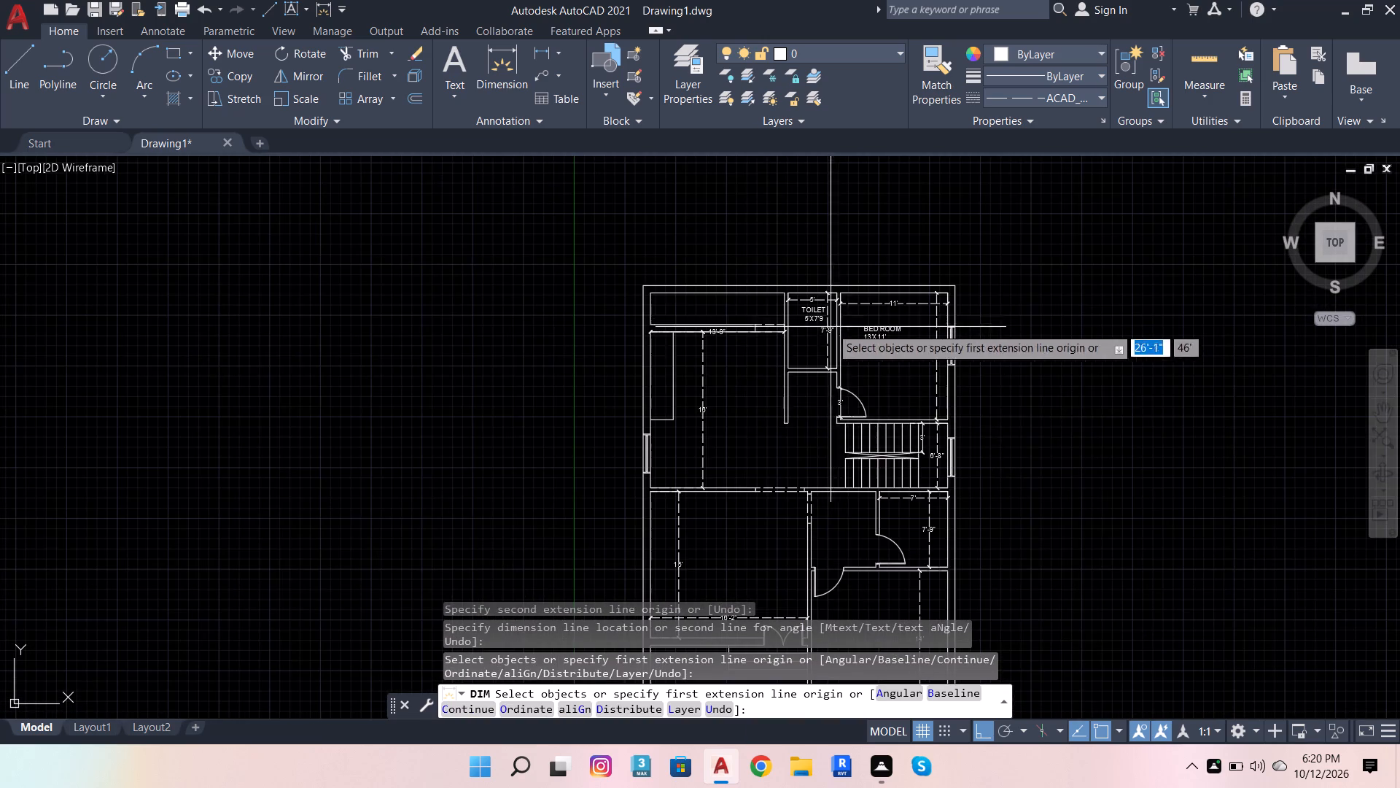
{"action": "scroll", "coordinate": [869, 435], "scroll_direction": "down", "scroll_amount": 2}
{"action": "scroll", "coordinate": [853, 514], "scroll_direction": "up", "scroll_amount": 3}
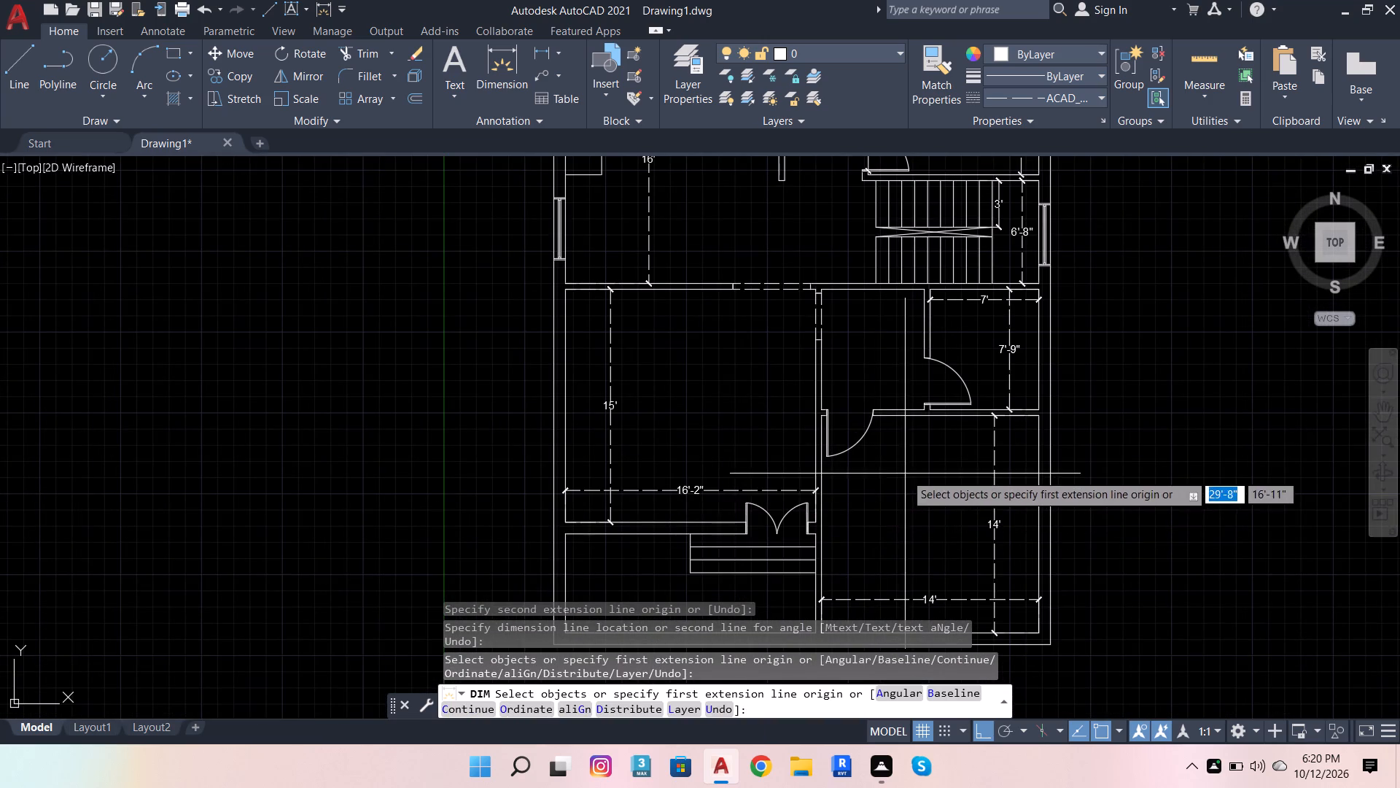
{"action": "scroll", "coordinate": [786, 546], "scroll_direction": "up", "scroll_amount": 4}
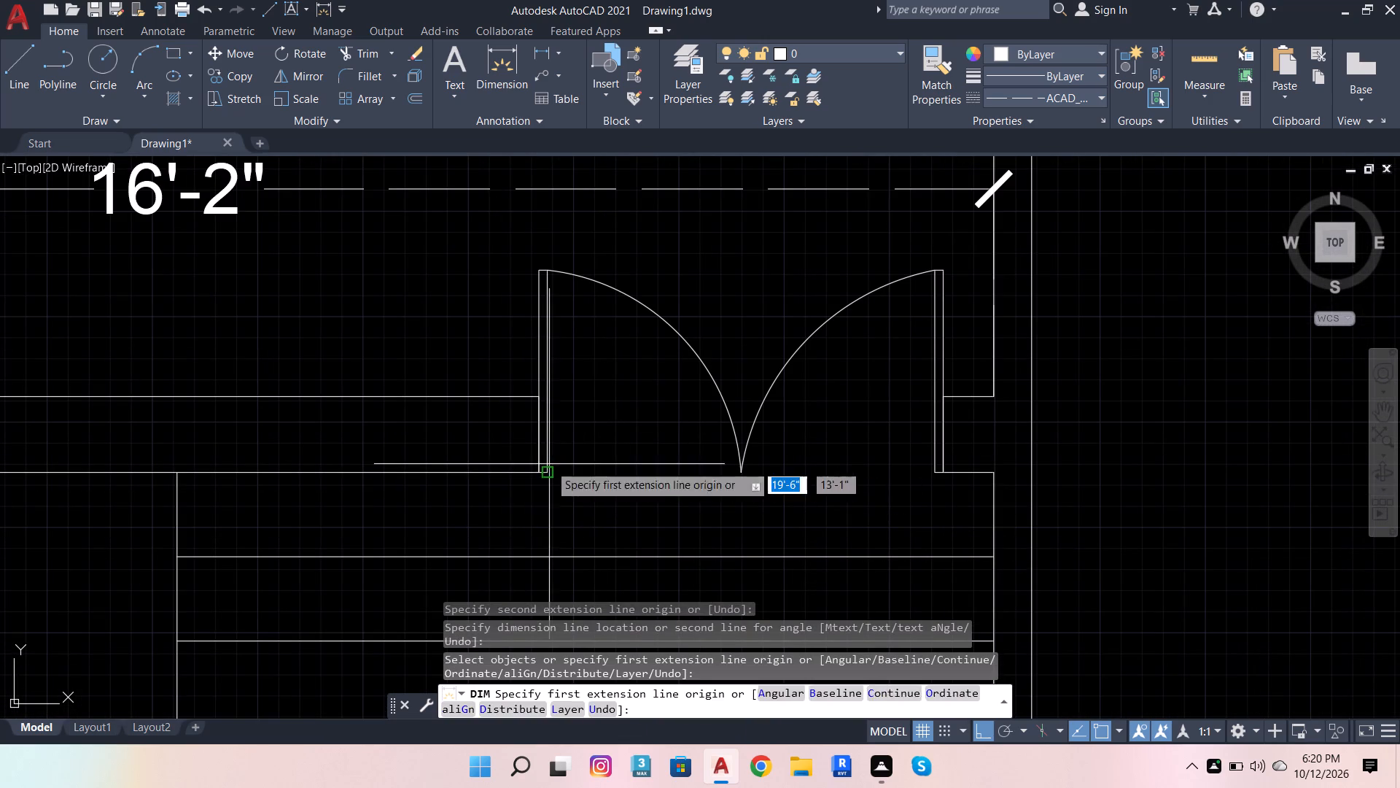
{"action": "left_click", "coordinate": [537, 470]}
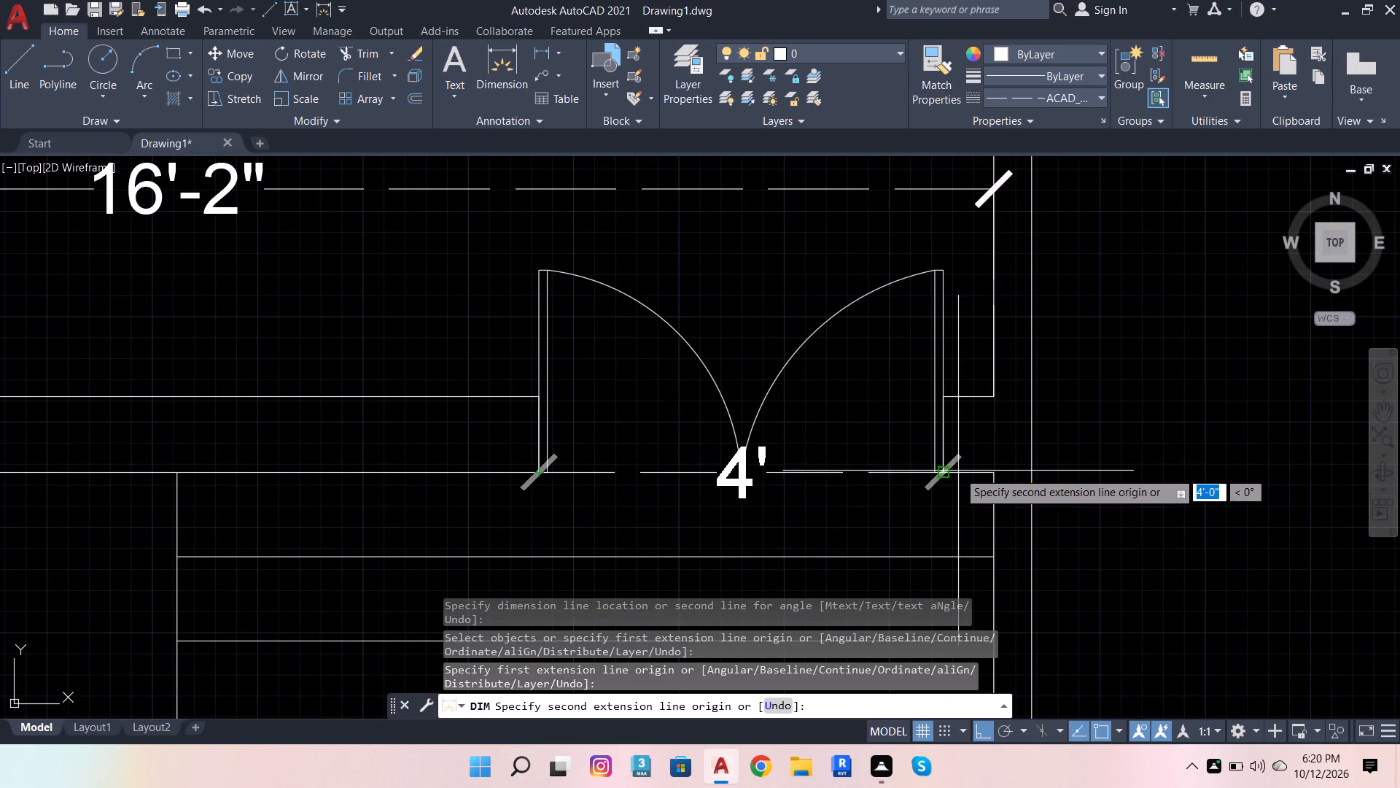
{"action": "left_click", "coordinate": [944, 474]}
{"action": "scroll", "coordinate": [876, 484], "scroll_direction": "down", "scroll_amount": 2}
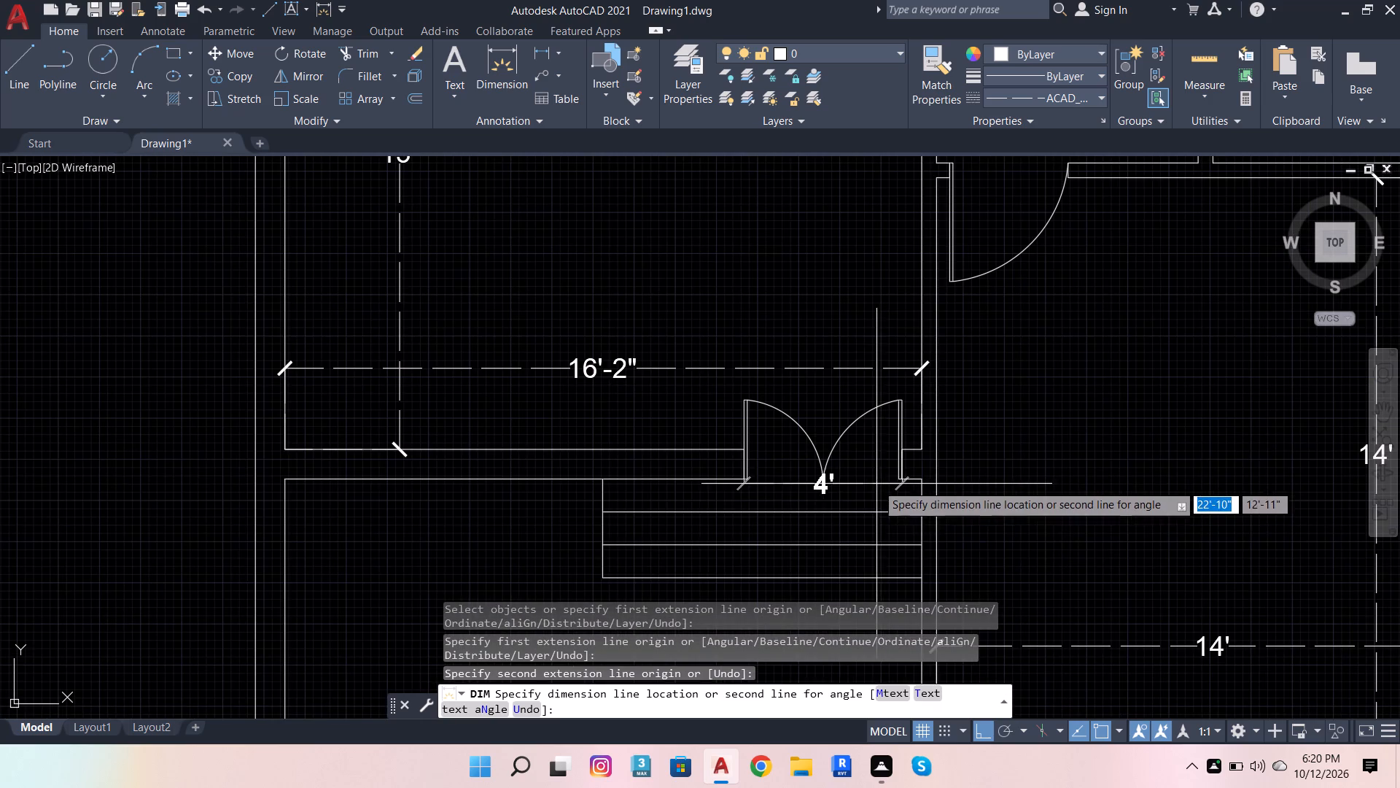
{"action": "left_click", "coordinate": [862, 498]}
Dimension the door opening of the 14' by 14' bedroom, placing the dimension just above the doorway.
{"action": "scroll", "coordinate": [888, 453], "scroll_direction": "down", "scroll_amount": 4}
{"action": "scroll", "coordinate": [929, 497], "scroll_direction": "up", "scroll_amount": 3}
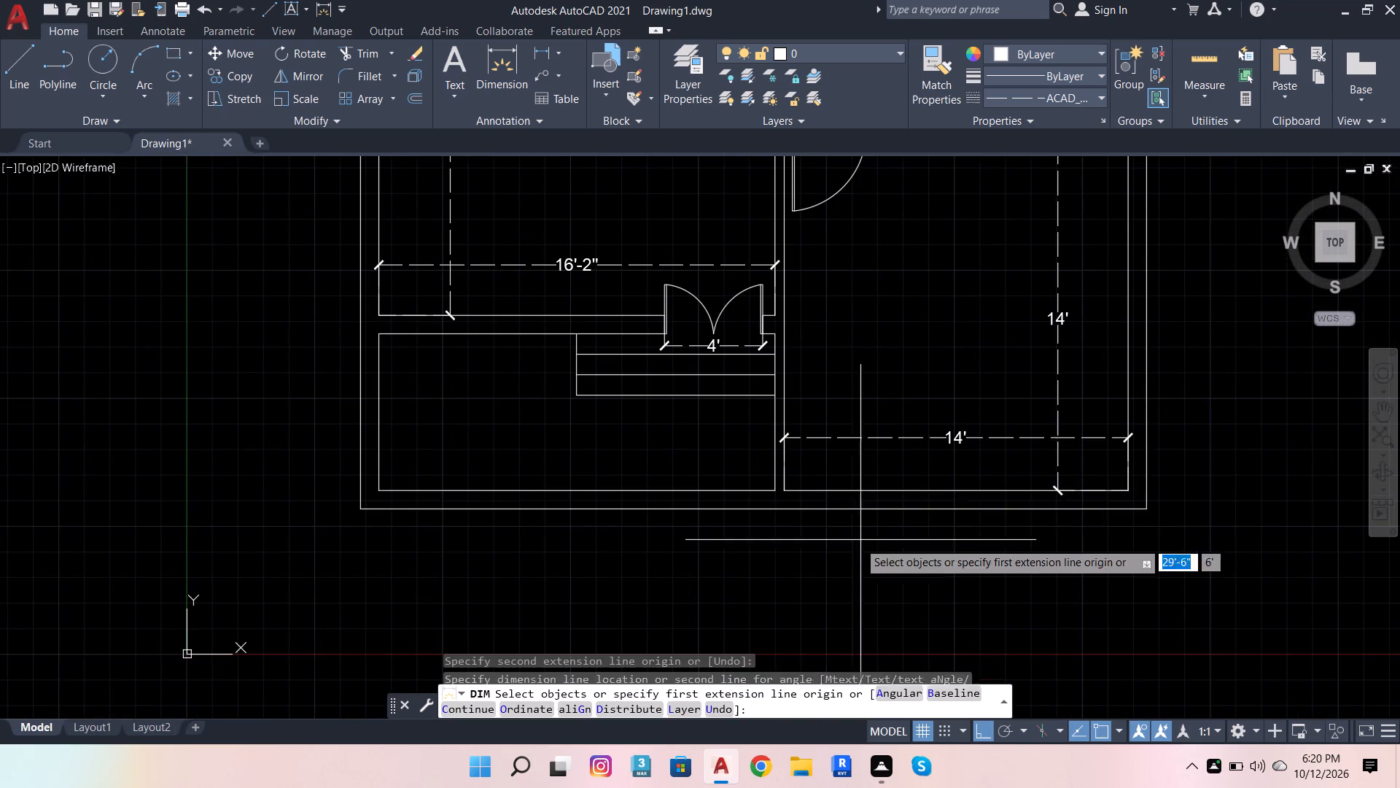
{"action": "scroll", "coordinate": [1099, 525], "scroll_direction": "down", "scroll_amount": 2}
{"action": "scroll", "coordinate": [1024, 376], "scroll_direction": "up", "scroll_amount": 2}
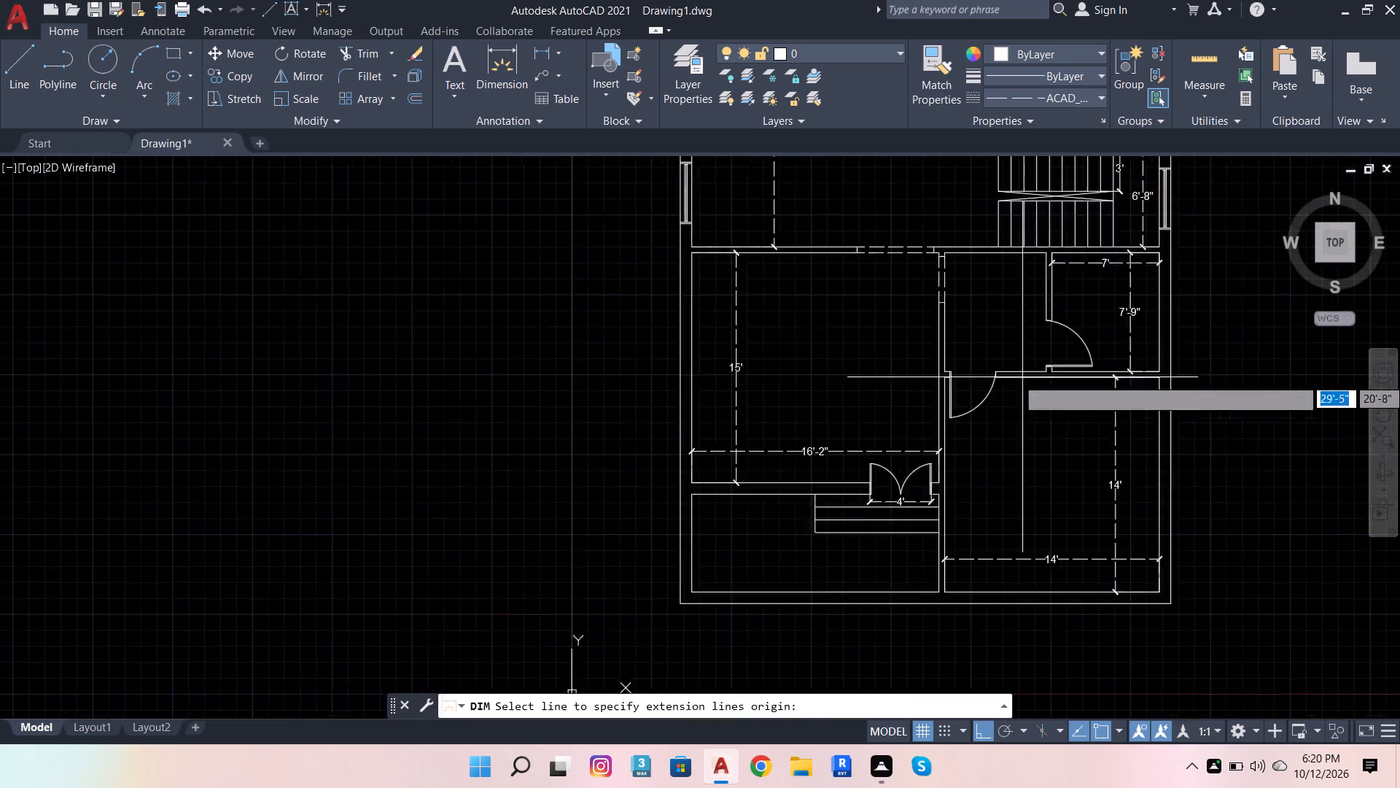
{"action": "scroll", "coordinate": [1021, 378], "scroll_direction": "up", "scroll_amount": 1}
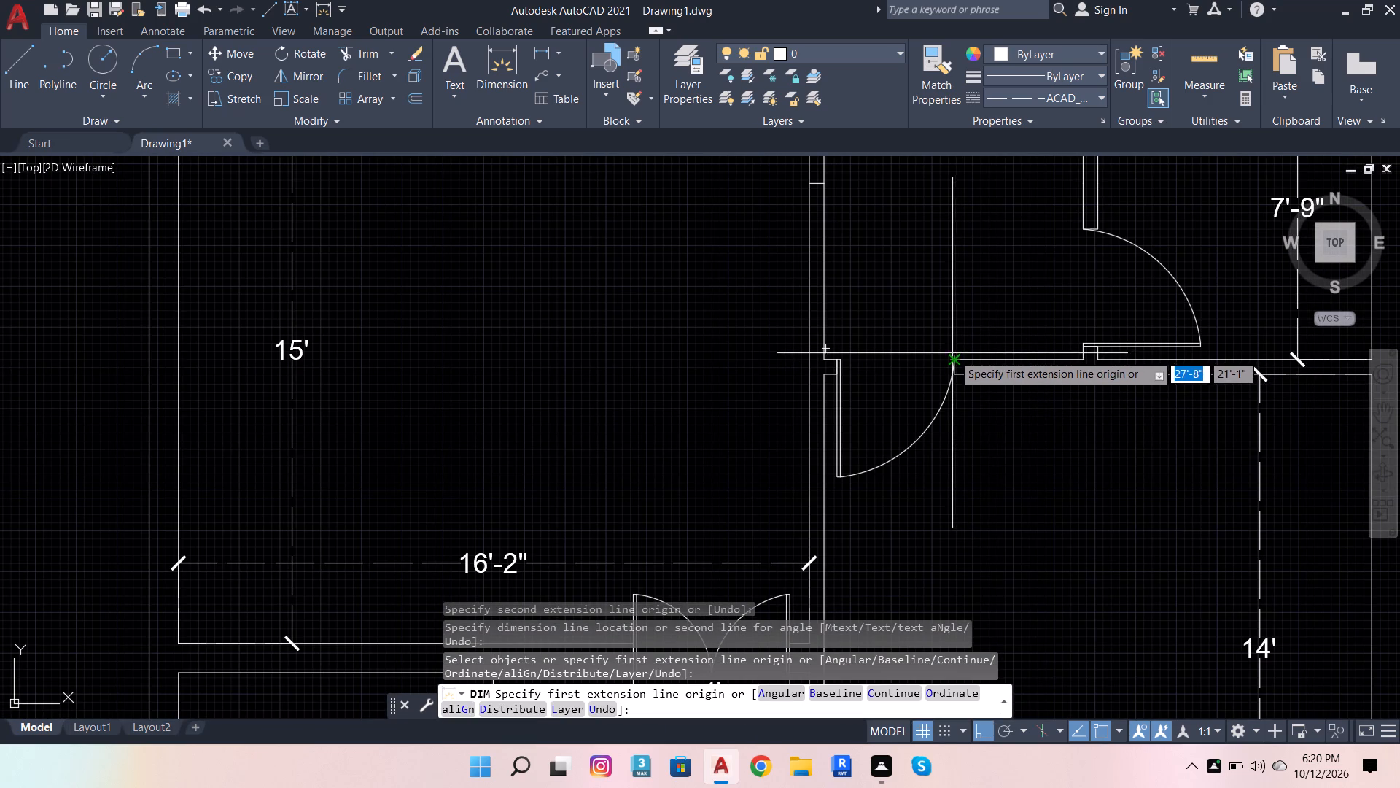
{"action": "left_click", "coordinate": [952, 357]}
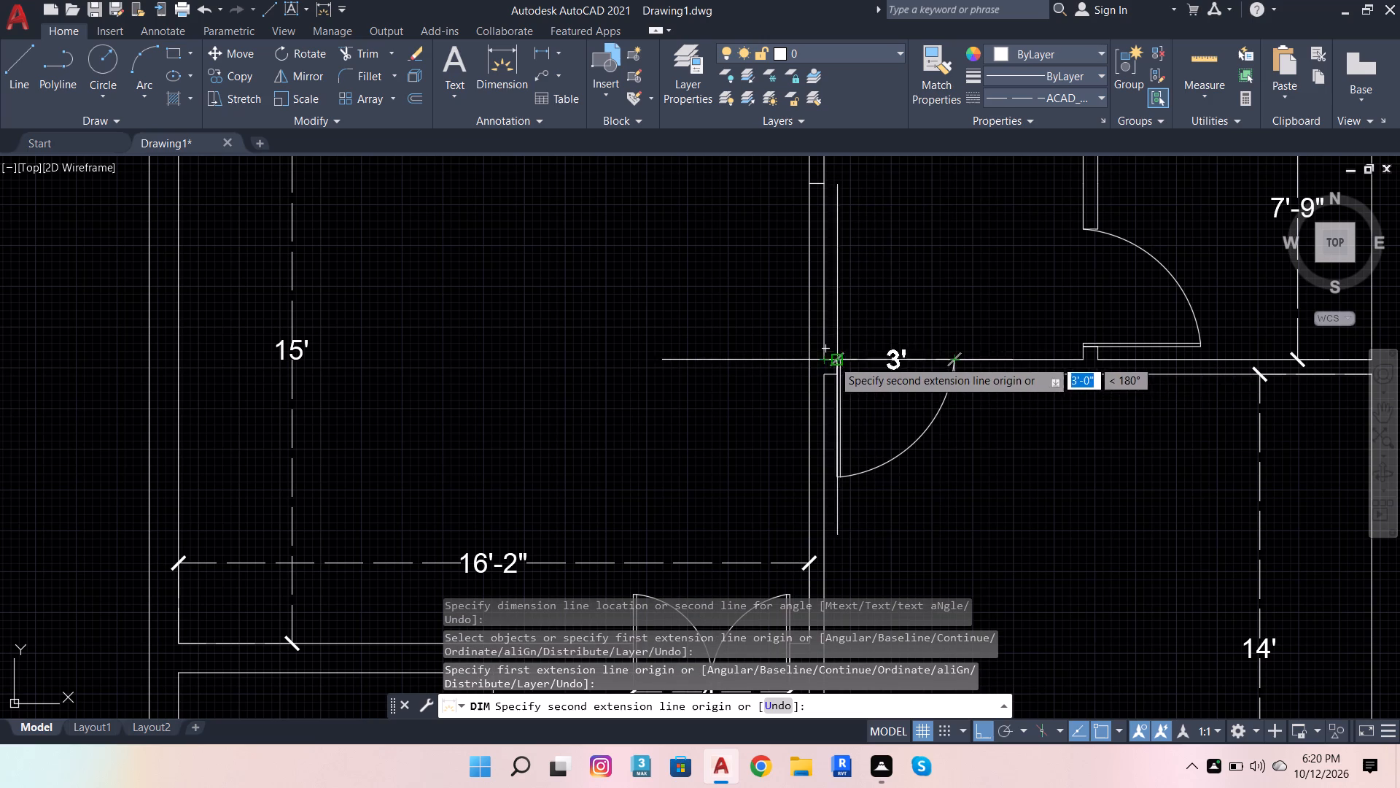
{"action": "scroll", "coordinate": [848, 368], "scroll_direction": "up", "scroll_amount": 4}
{"action": "left_click", "coordinate": [759, 291]}
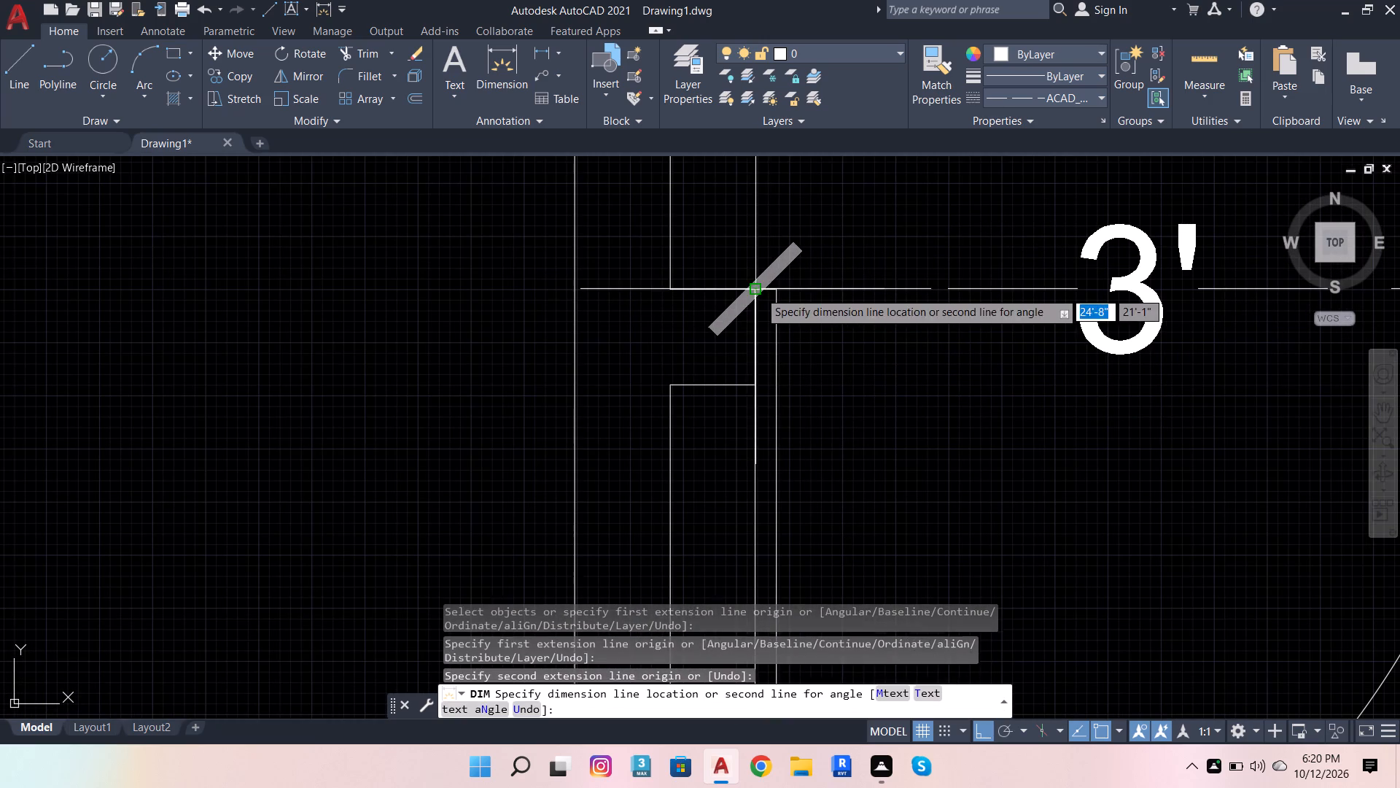
{"action": "scroll", "coordinate": [814, 331], "scroll_direction": "down", "scroll_amount": 3}
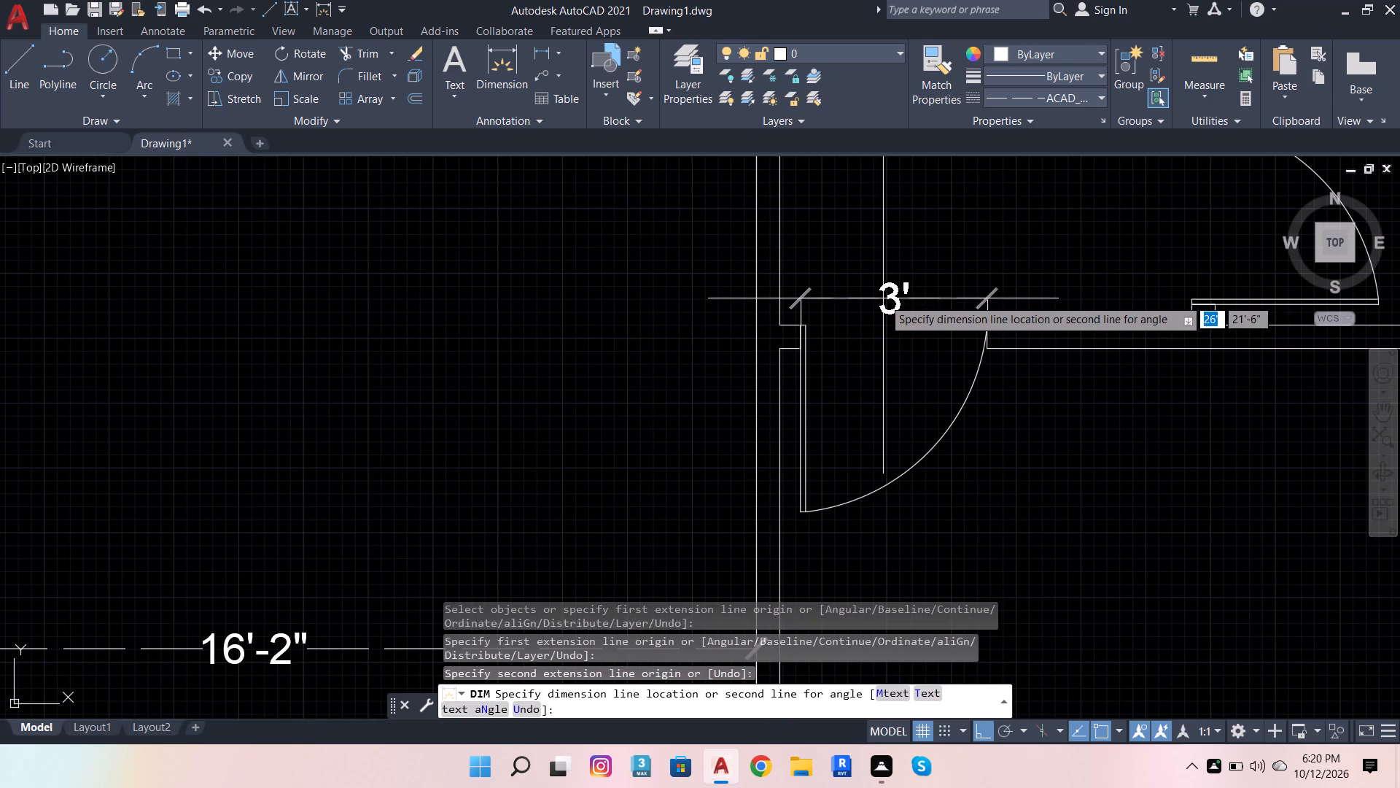
{"action": "left_click", "coordinate": [883, 298]}
Dimension the door opening of the small room below the staircase, placing the dimension within the doorway, and finish dimensioning.
{"action": "scroll", "coordinate": [859, 367], "scroll_direction": "down", "scroll_amount": 3}
{"action": "scroll", "coordinate": [931, 316], "scroll_direction": "up", "scroll_amount": 3}
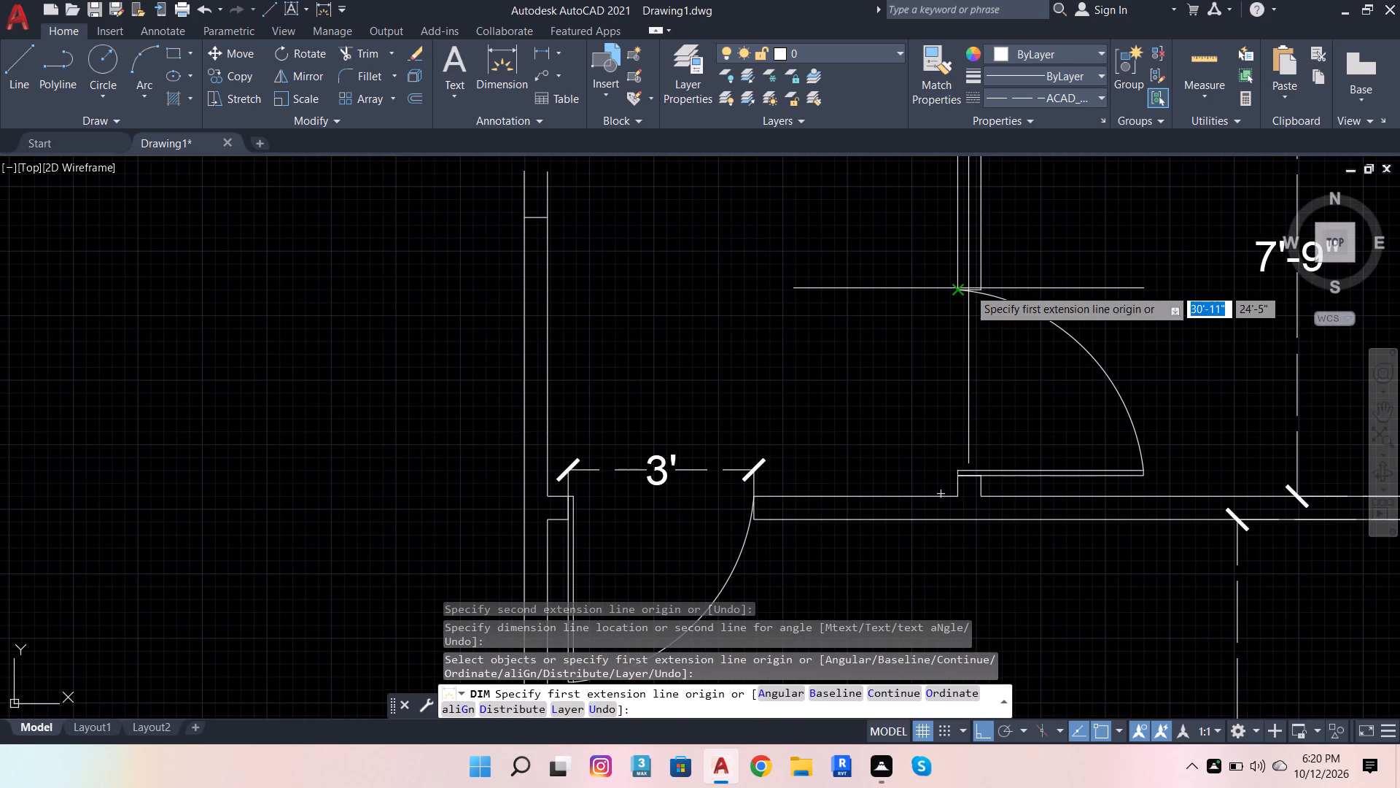
{"action": "left_click", "coordinate": [965, 289]}
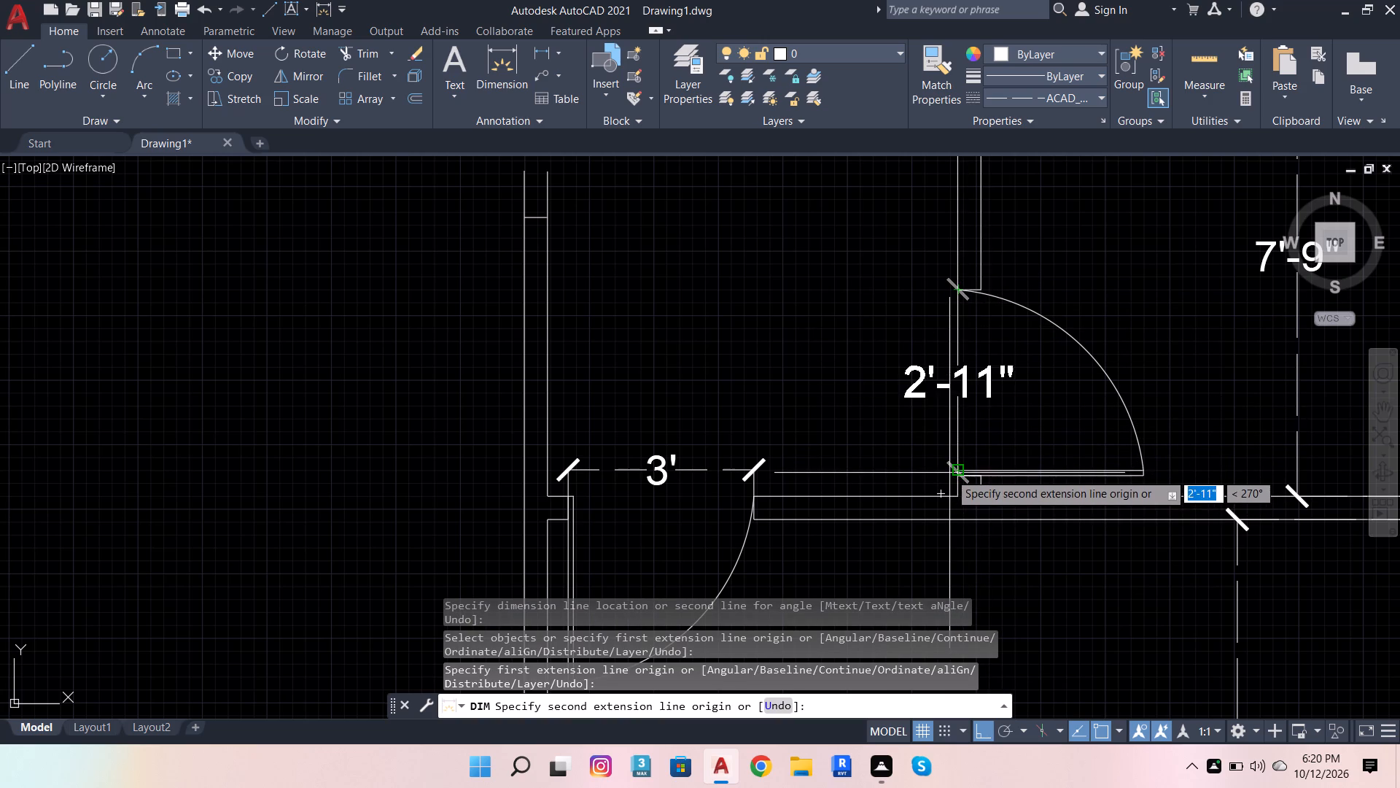
{"action": "scroll", "coordinate": [960, 473], "scroll_direction": "up", "scroll_amount": 5}
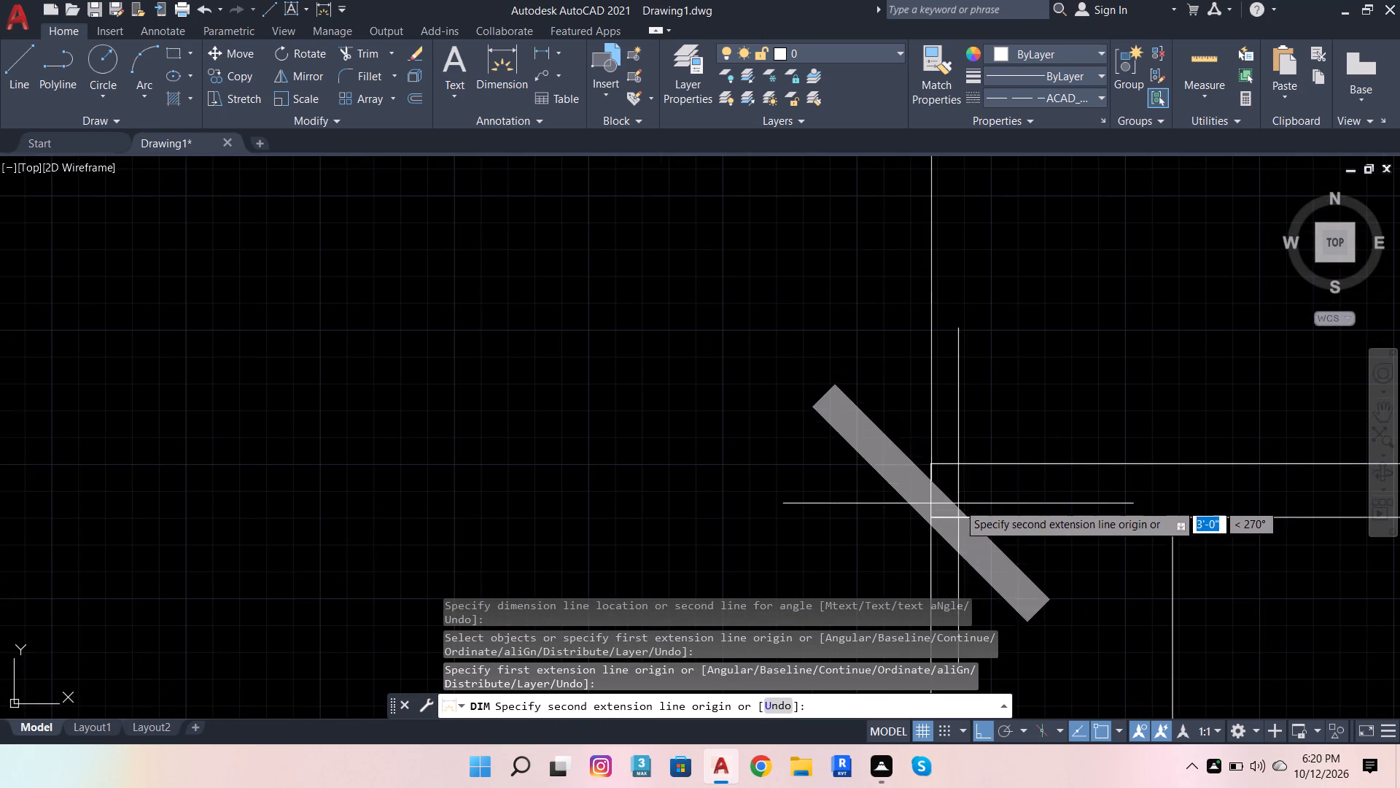
{"action": "left_click", "coordinate": [945, 517]}
{"action": "scroll", "coordinate": [960, 489], "scroll_direction": "down", "scroll_amount": 4}
{"action": "left_click", "coordinate": [1020, 435]}
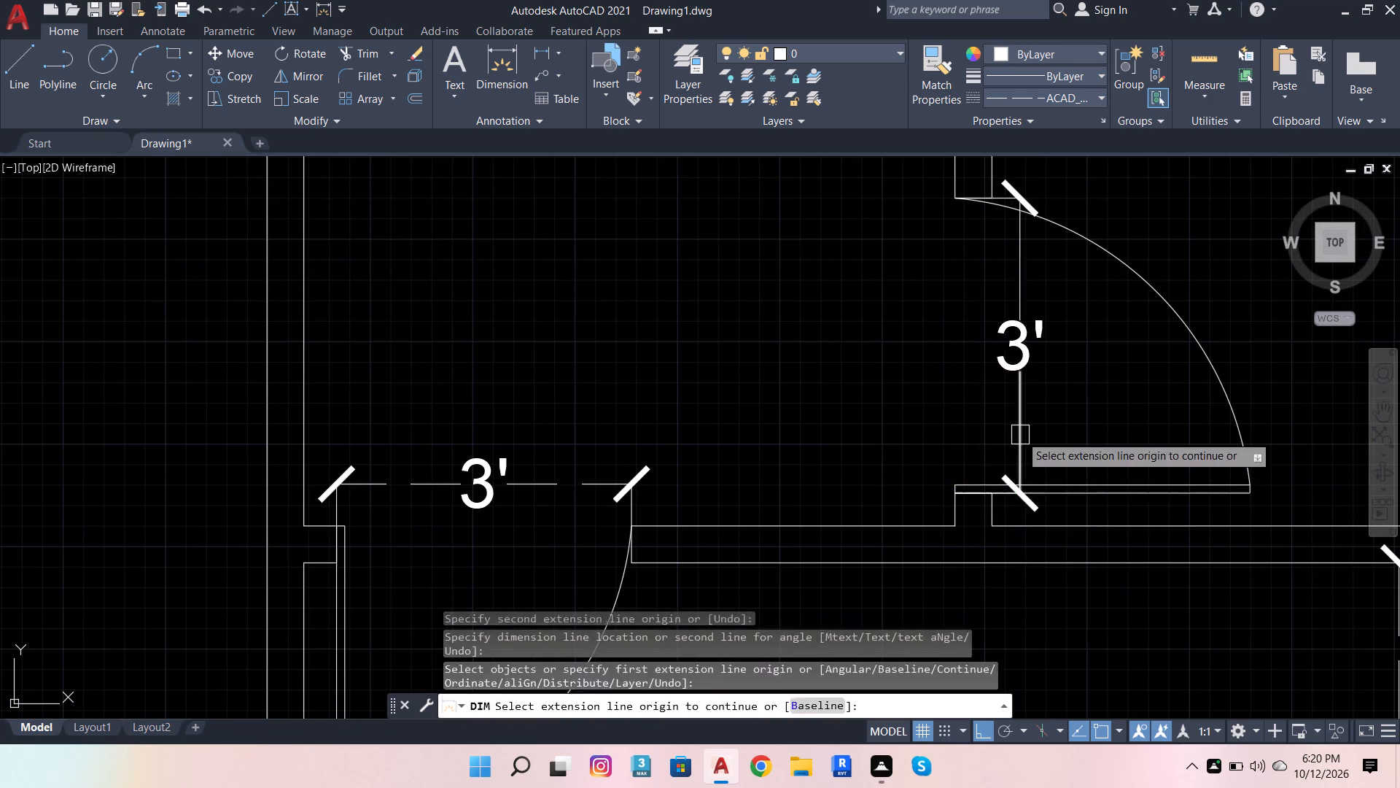
{"action": "scroll", "coordinate": [1000, 478], "scroll_direction": "down", "scroll_amount": 7}
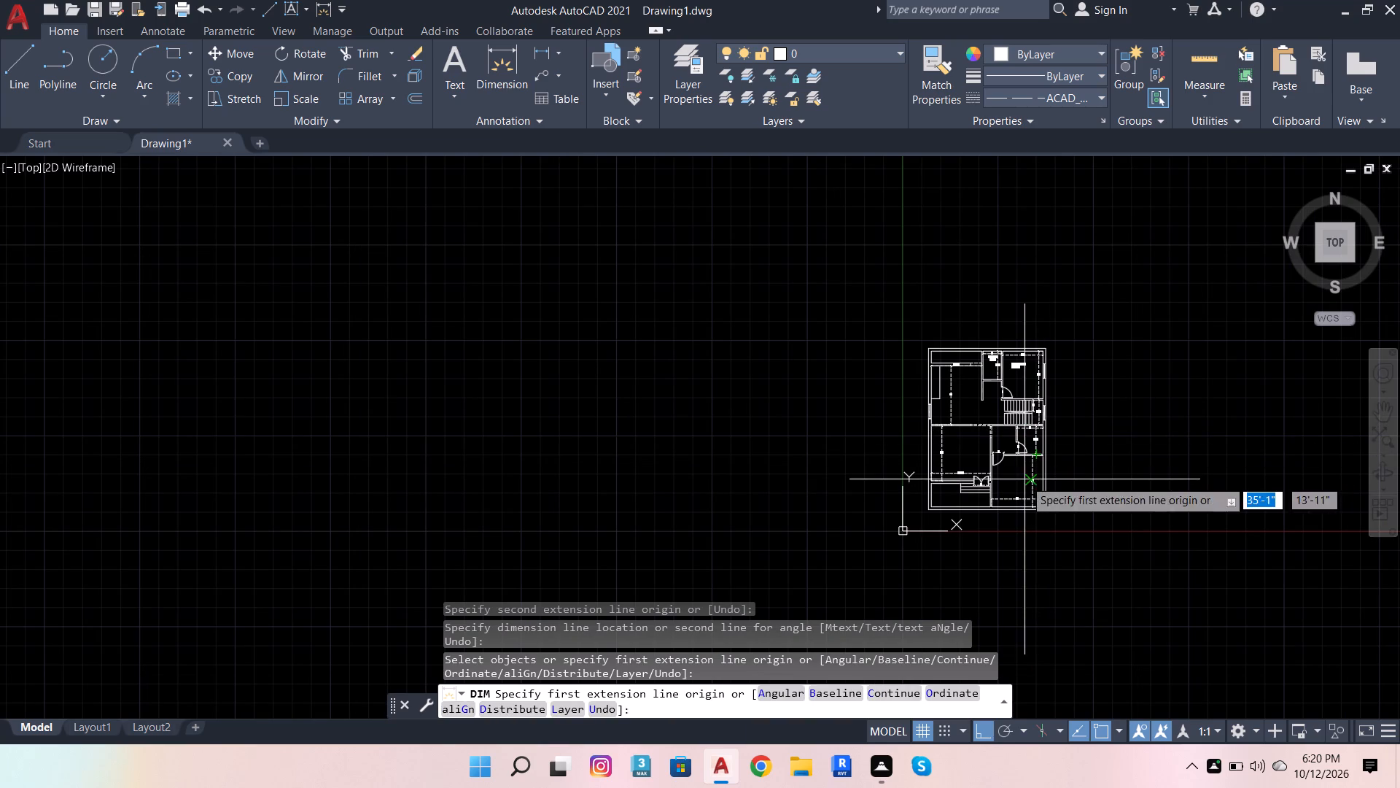
{"action": "key", "text": "Escape"}
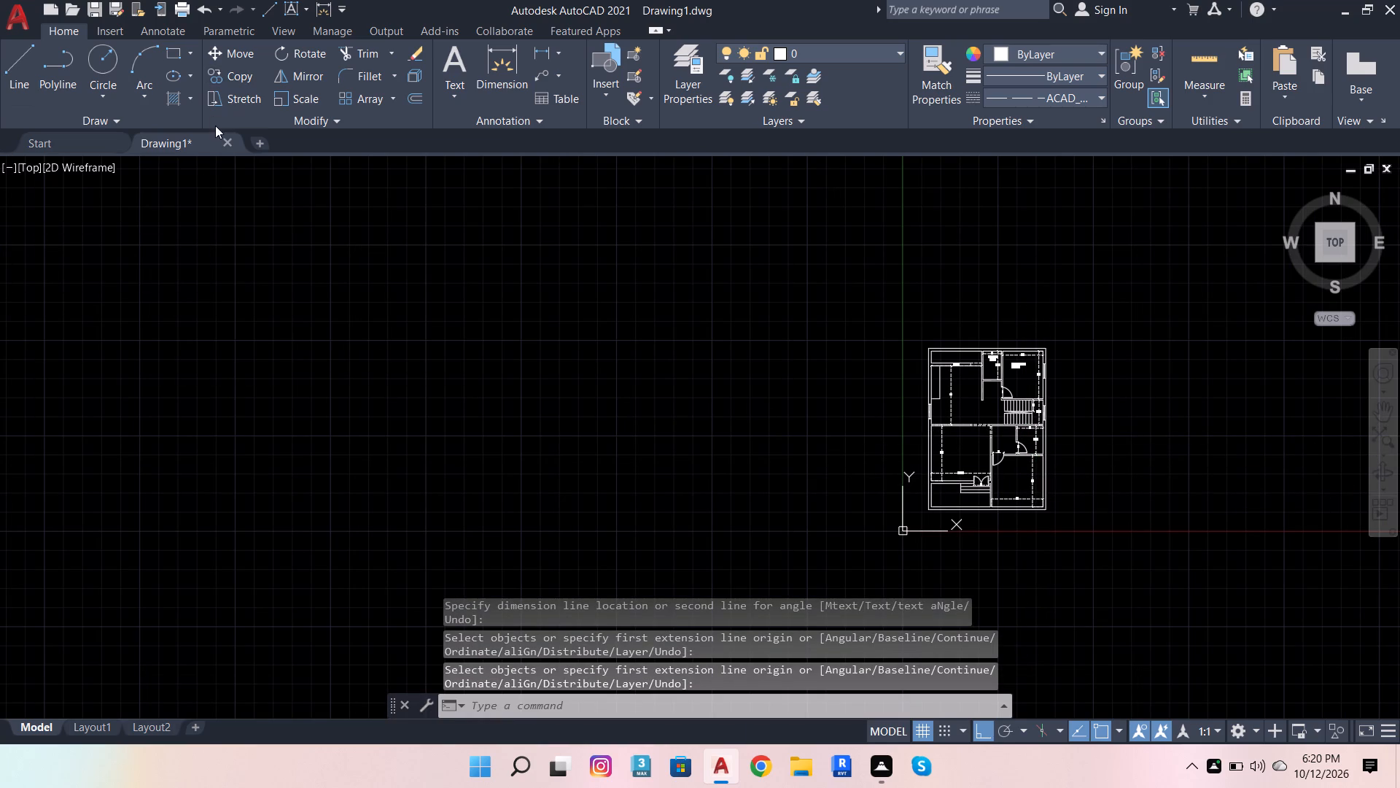
Open the recent drawing Furniture 2013 04 24, ignoring its unresolved reference files.
{"action": "left_click", "coordinate": [26, 147]}
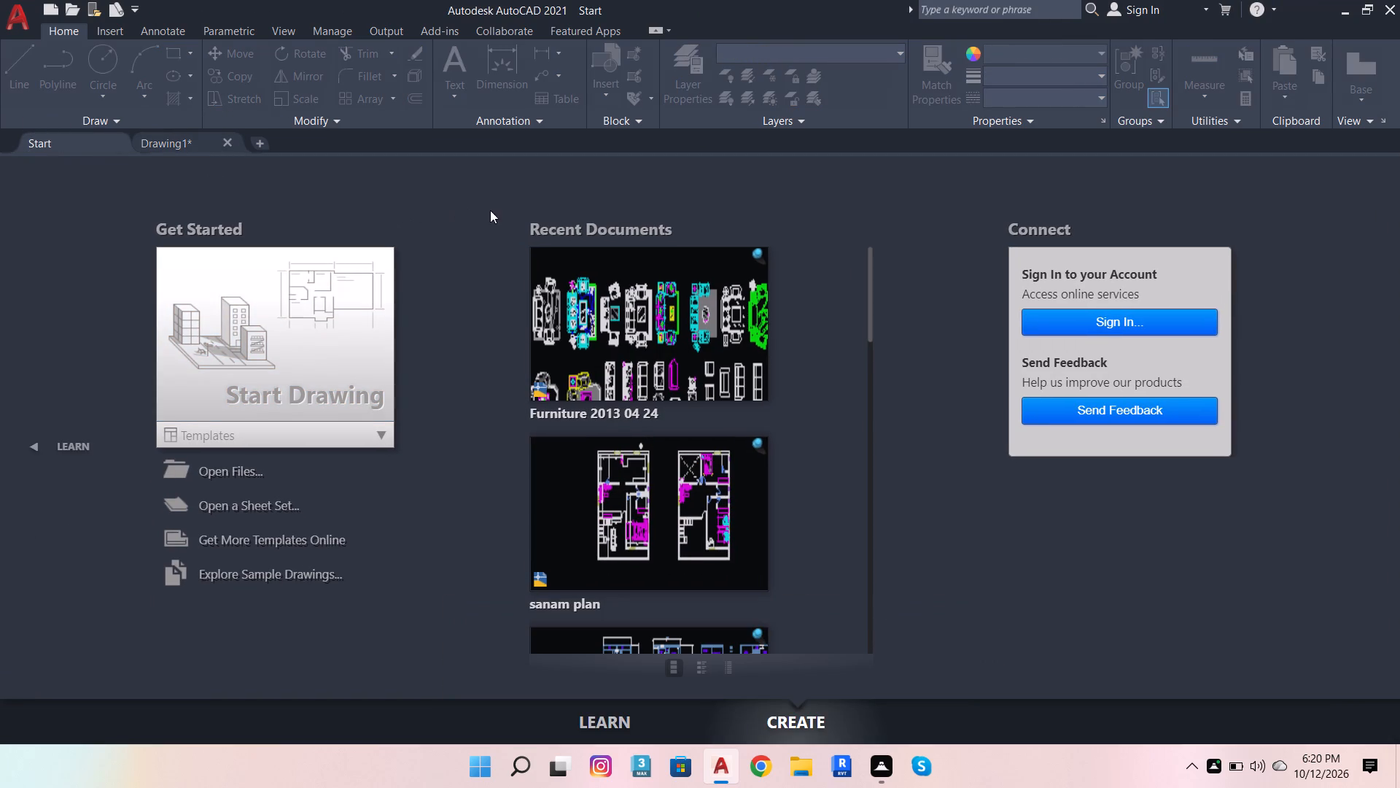
{"action": "left_click", "coordinate": [694, 296]}
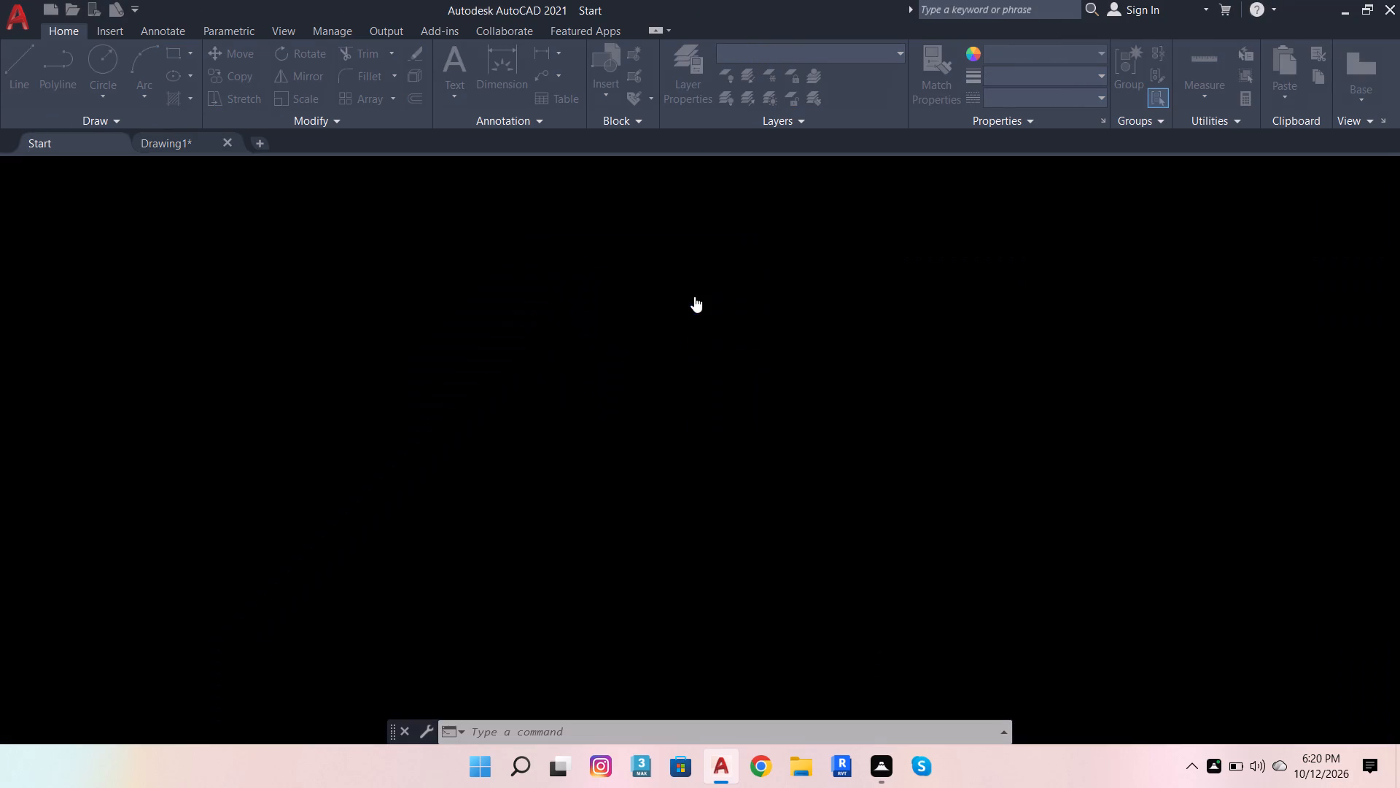
{"action": "left_click", "coordinate": [772, 392]}
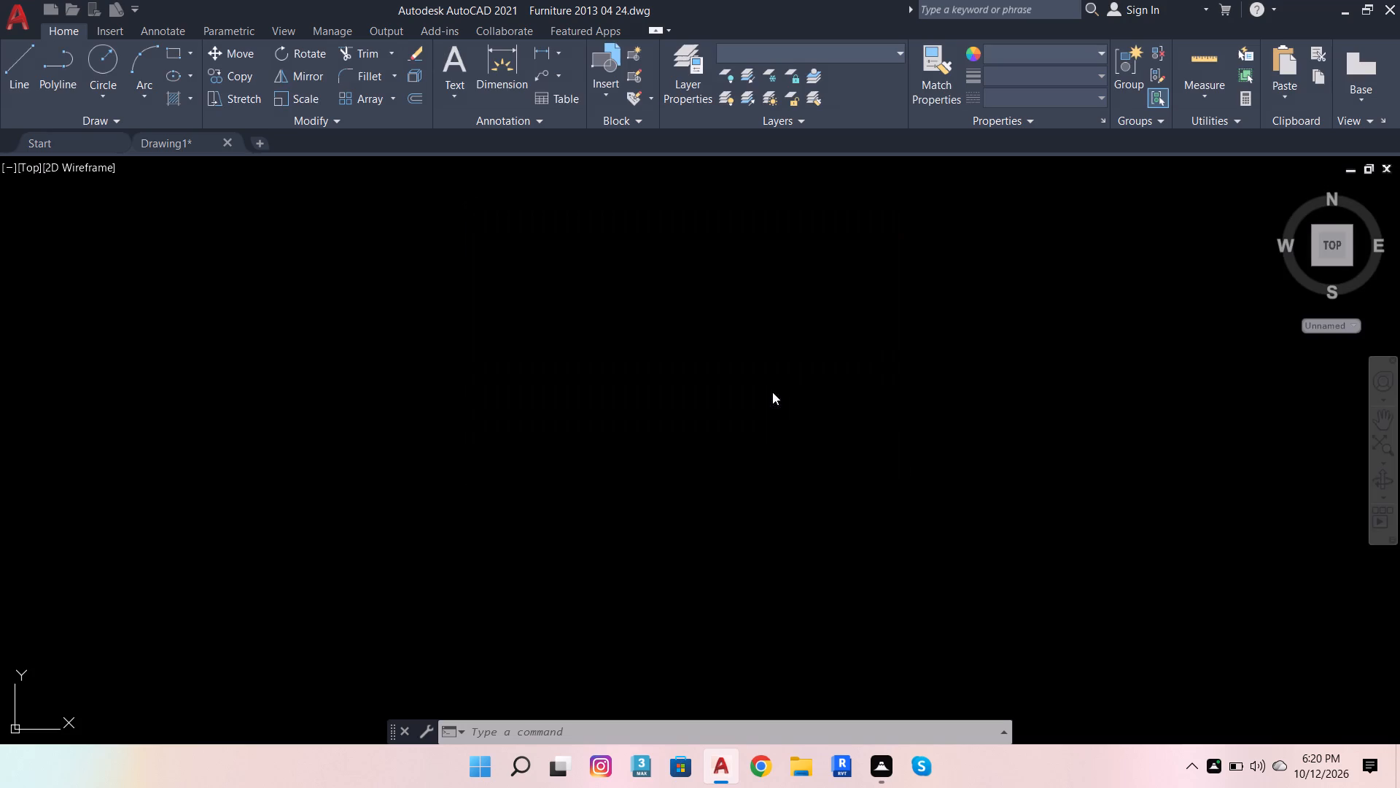
{"action": "scroll", "coordinate": [704, 403], "scroll_direction": "down", "scroll_amount": 4}
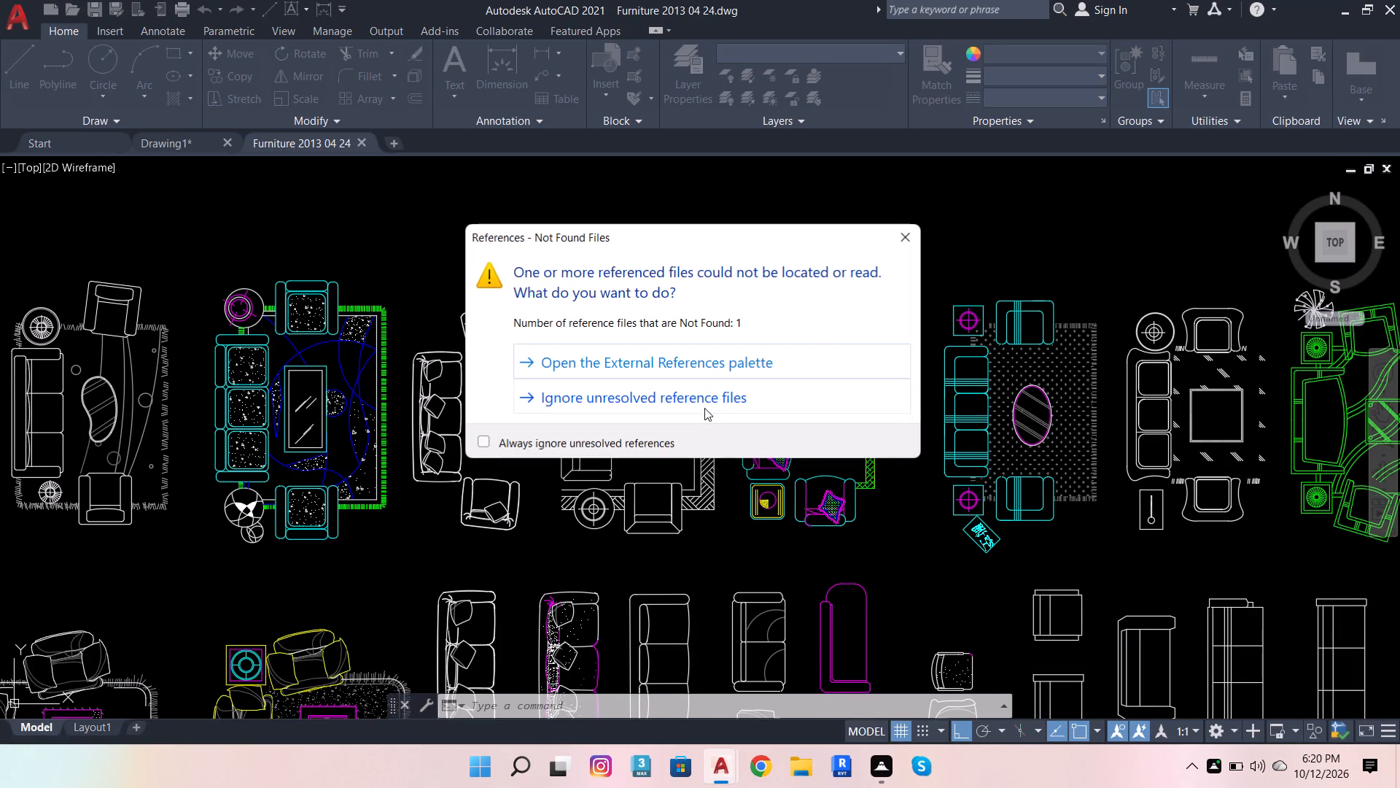
{"action": "scroll", "coordinate": [704, 408], "scroll_direction": "down", "scroll_amount": 2}
{"action": "left_click", "coordinate": [752, 397]}
Copy the magenta double bed with two nightstands, located beside the round white rug, to the clipboard.
{"action": "scroll", "coordinate": [805, 359], "scroll_direction": "down", "scroll_amount": 5}
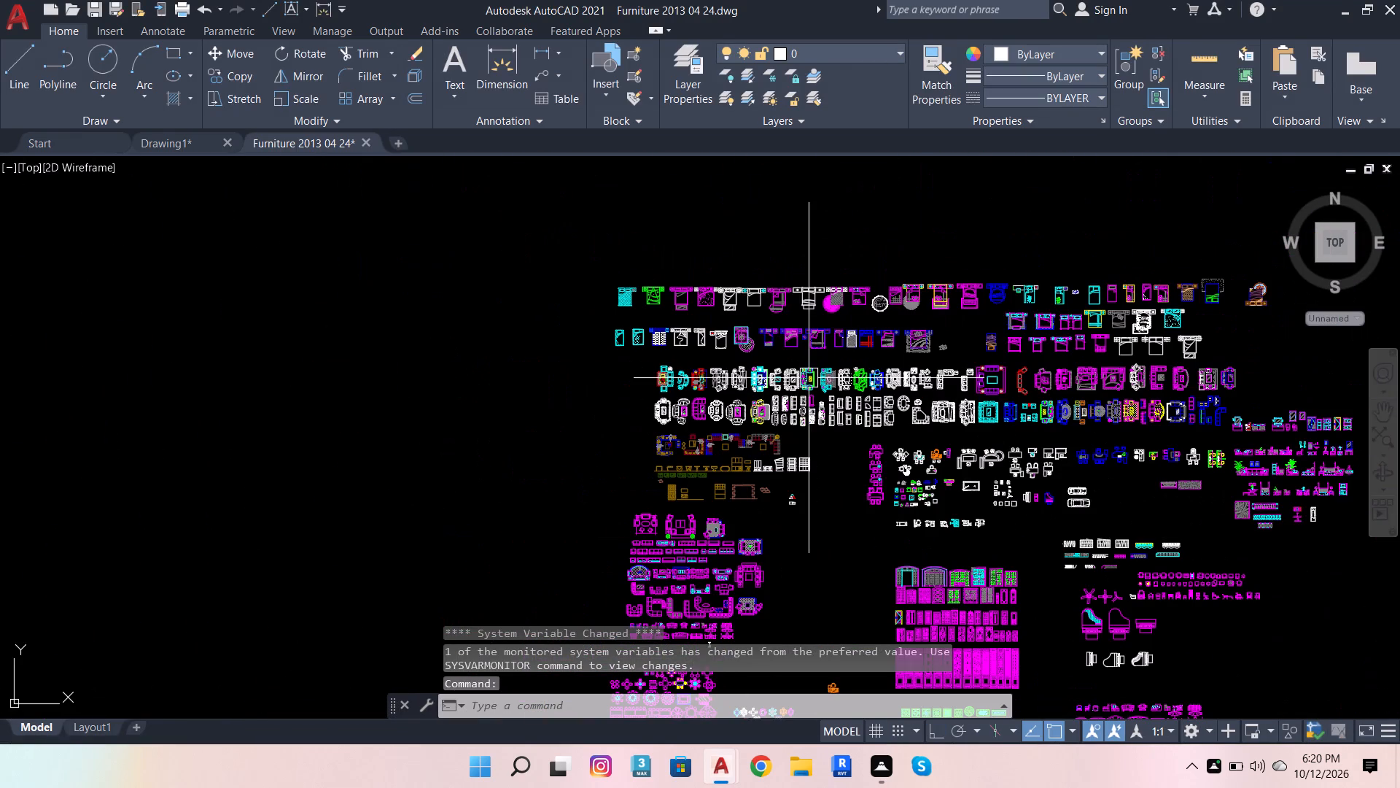
{"action": "scroll", "coordinate": [917, 282], "scroll_direction": "up", "scroll_amount": 5}
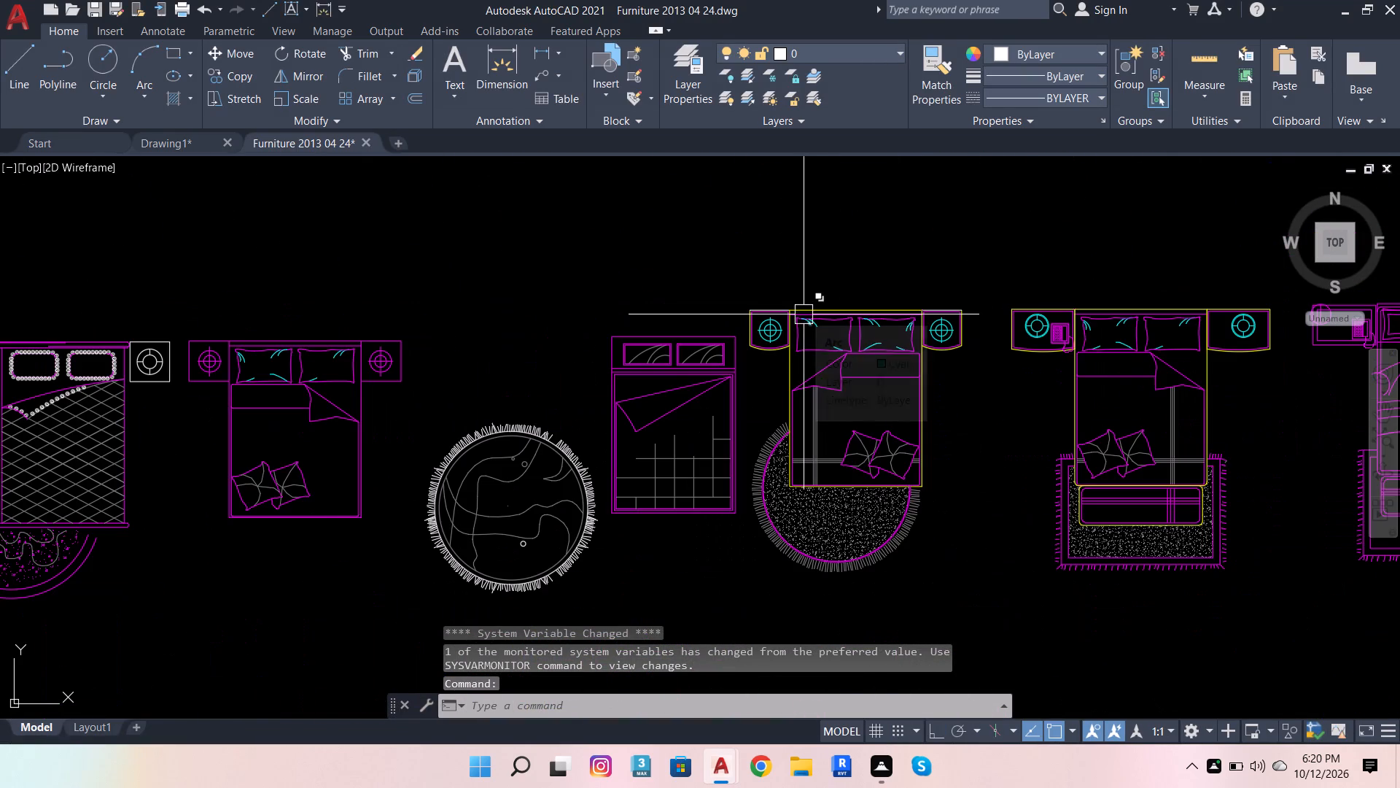
{"action": "scroll", "coordinate": [705, 335], "scroll_direction": "down", "scroll_amount": 1}
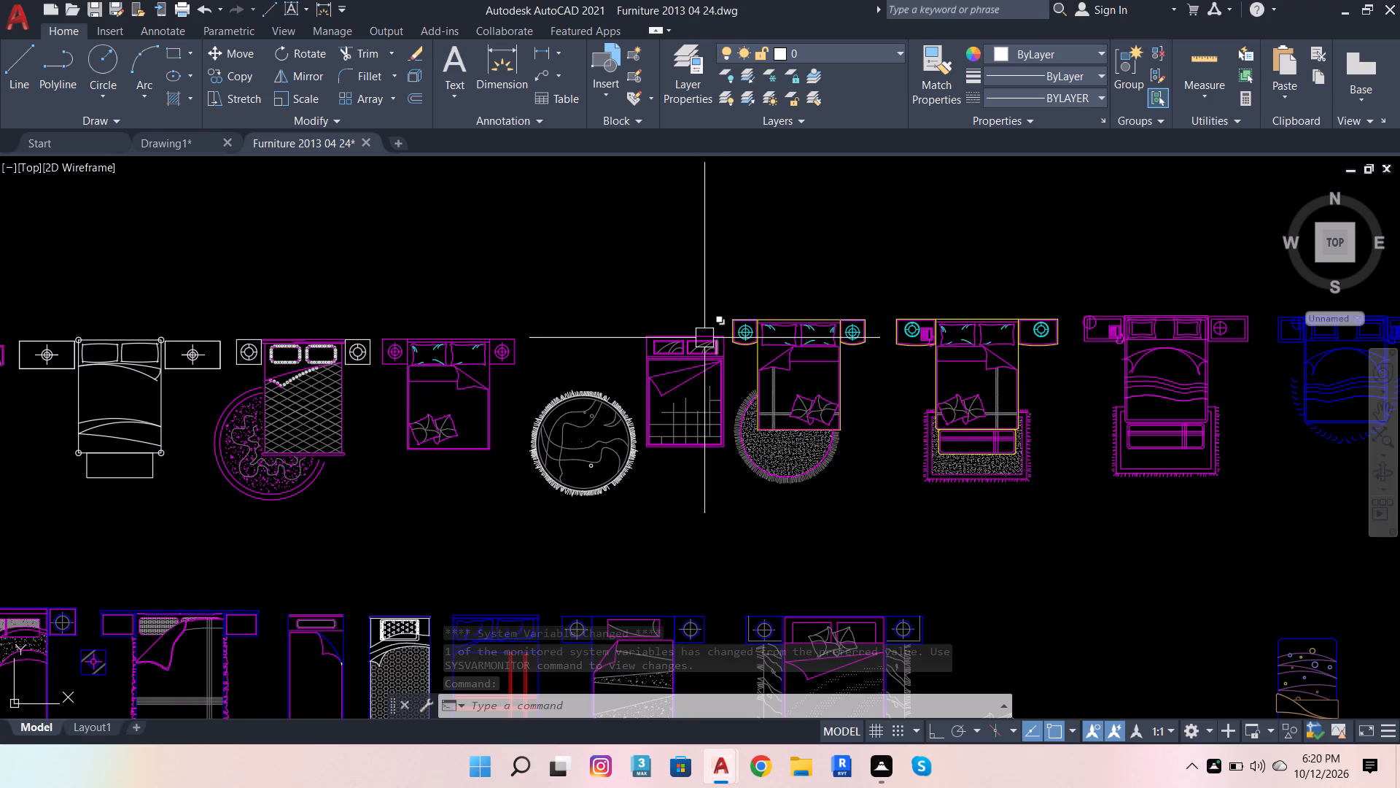
{"action": "scroll", "coordinate": [671, 352], "scroll_direction": "up", "scroll_amount": 1}
{"action": "scroll", "coordinate": [959, 376], "scroll_direction": "down", "scroll_amount": 1}
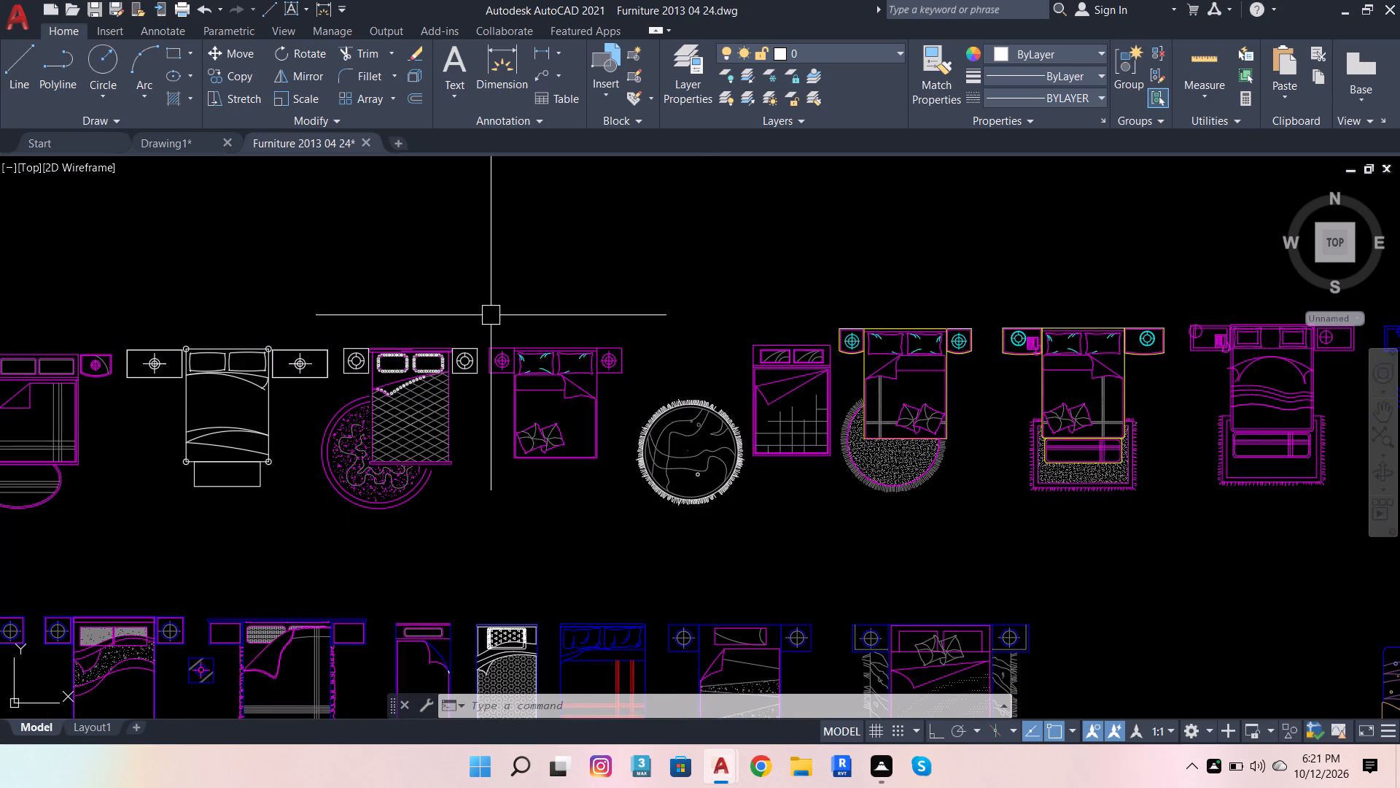
{"action": "left_click", "coordinate": [473, 317]}
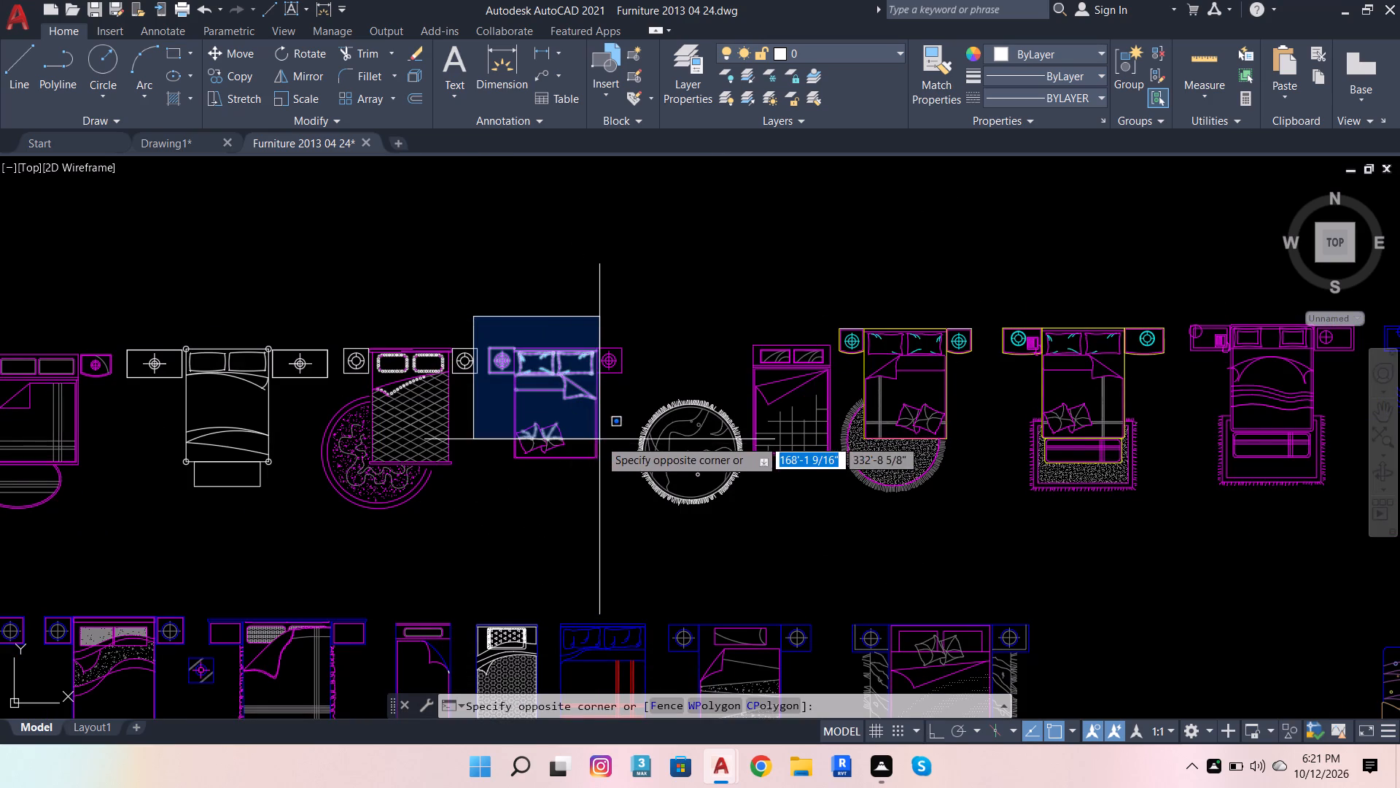
{"action": "left_click", "coordinate": [626, 479]}
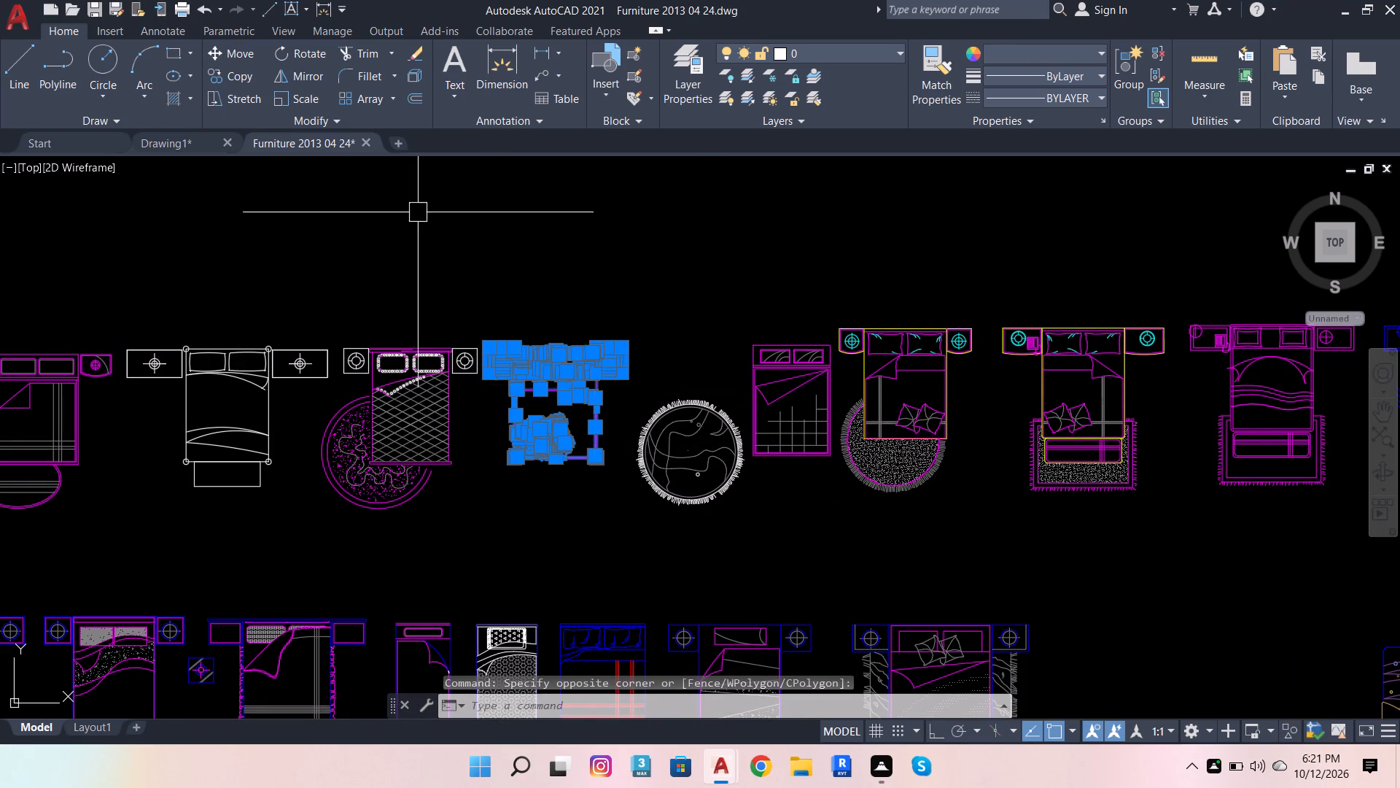
{"action": "key", "text": "ctrl+c"}
{"action": "key", "text": "ctrl+c"}
{"action": "key", "text": "ctrl+c"}
{"action": "key", "text": "ctrl+c"}
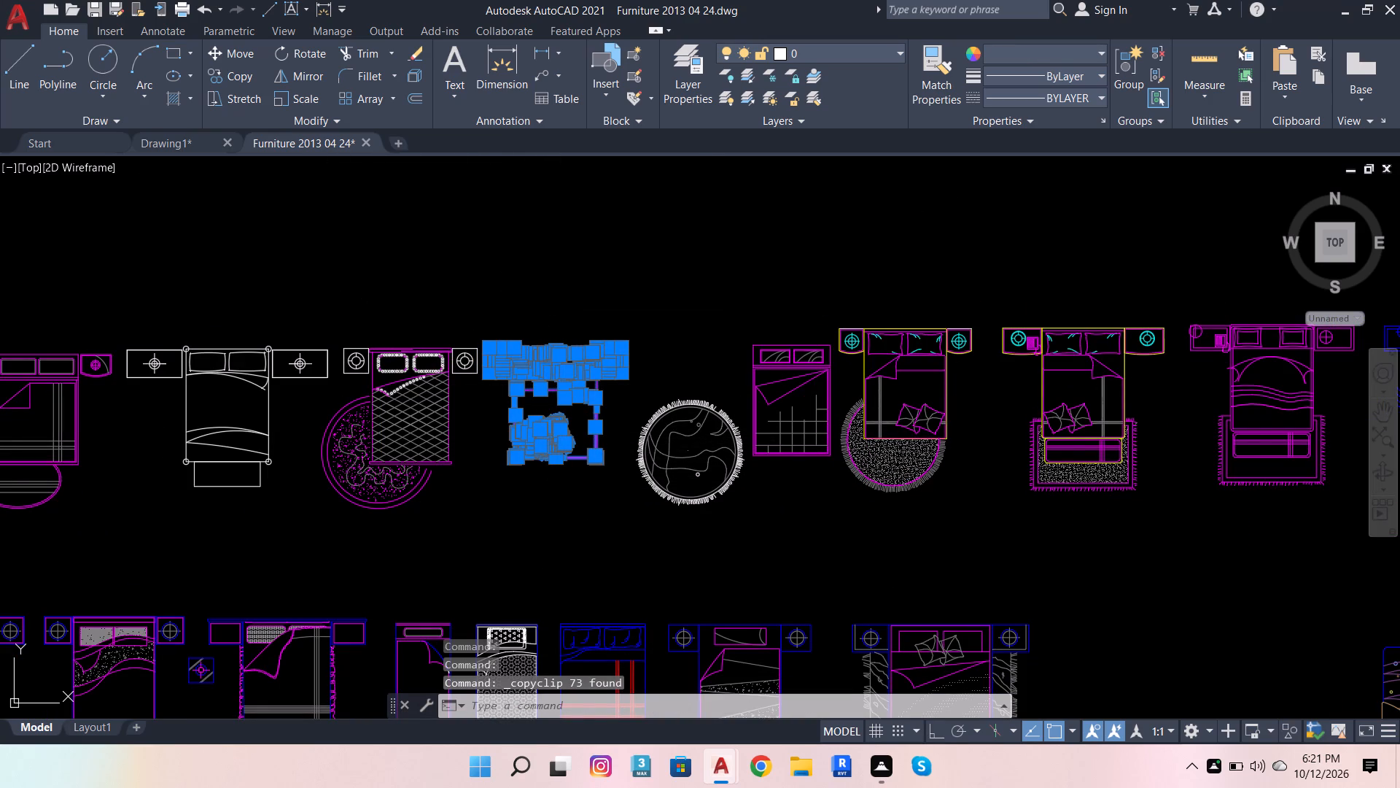
Paste the copied bed into Drawing1, in the empty space just outside the floor plan, beside the 14' by 14' bedroom.
{"action": "left_click", "coordinate": [187, 142]}
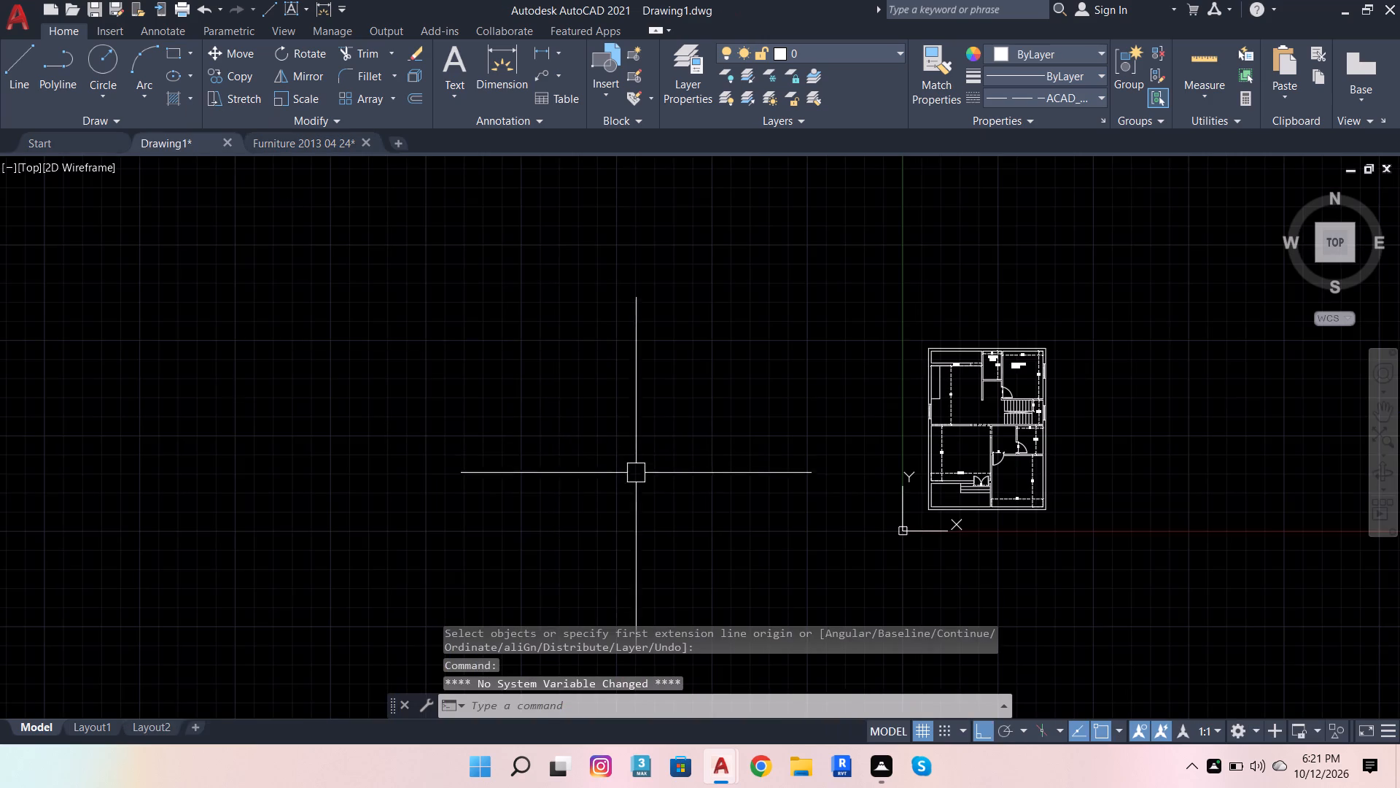
{"action": "scroll", "coordinate": [637, 476], "scroll_direction": "down", "scroll_amount": 1}
{"action": "key", "text": "ctrl+v"}
{"action": "scroll", "coordinate": [973, 460], "scroll_direction": "up", "scroll_amount": 3}
{"action": "scroll", "coordinate": [599, 547], "scroll_direction": "up", "scroll_amount": 3}
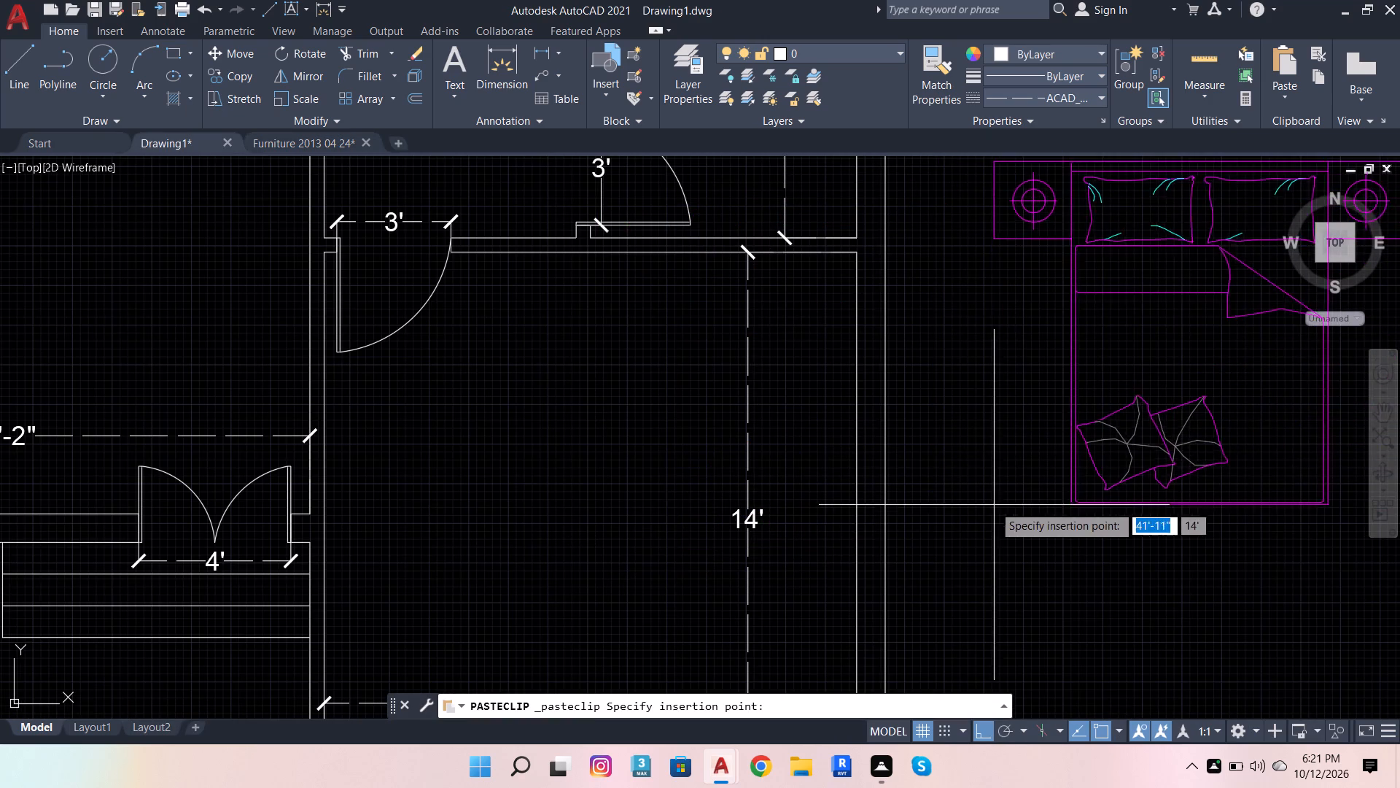
{"action": "left_click", "coordinate": [986, 506]}
Rotate the pasted bed 90 degrees clockwise about the outer headboard-side corner of its right nightstand.
{"action": "scroll", "coordinate": [920, 544], "scroll_direction": "down", "scroll_amount": 2}
{"action": "left_click", "coordinate": [917, 326]}
{"action": "left_click", "coordinate": [1153, 658]}
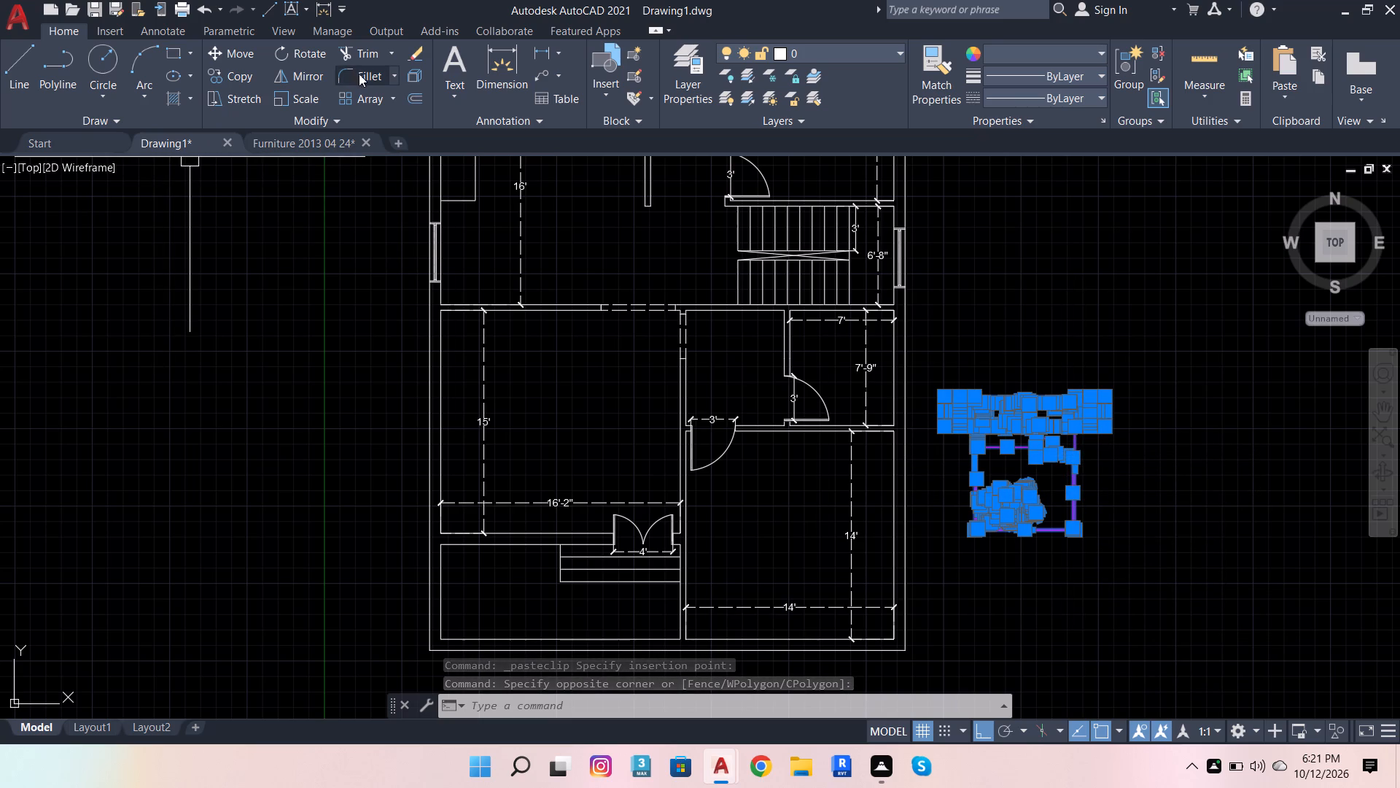
{"action": "left_click", "coordinate": [312, 53]}
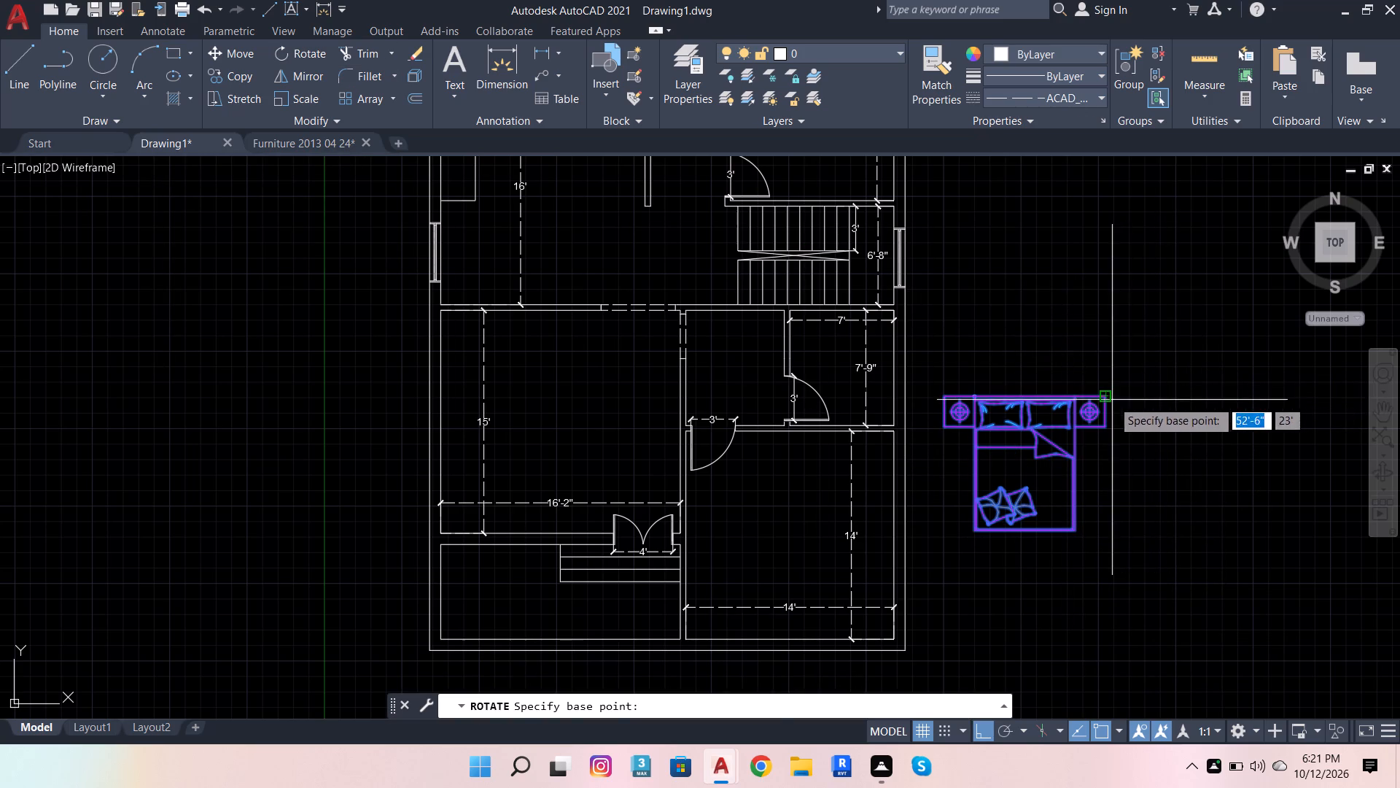
{"action": "left_click", "coordinate": [1112, 400]}
{"action": "left_click", "coordinate": [1164, 571]}
Group all parts of the rotated bed and its nightstands into one object.
{"action": "left_click", "coordinate": [1014, 363]}
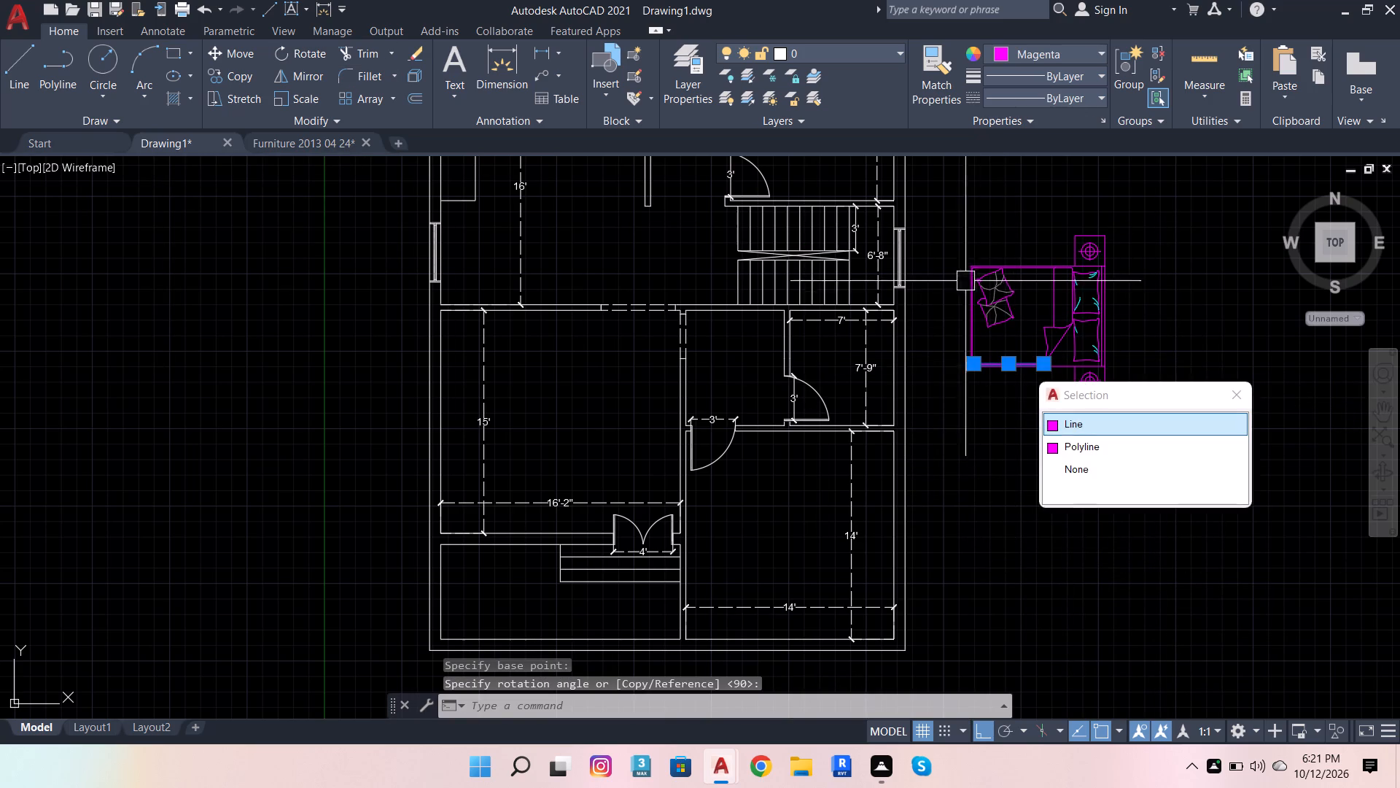
{"action": "left_click", "coordinate": [938, 233]}
{"action": "left_click", "coordinate": [1148, 453]}
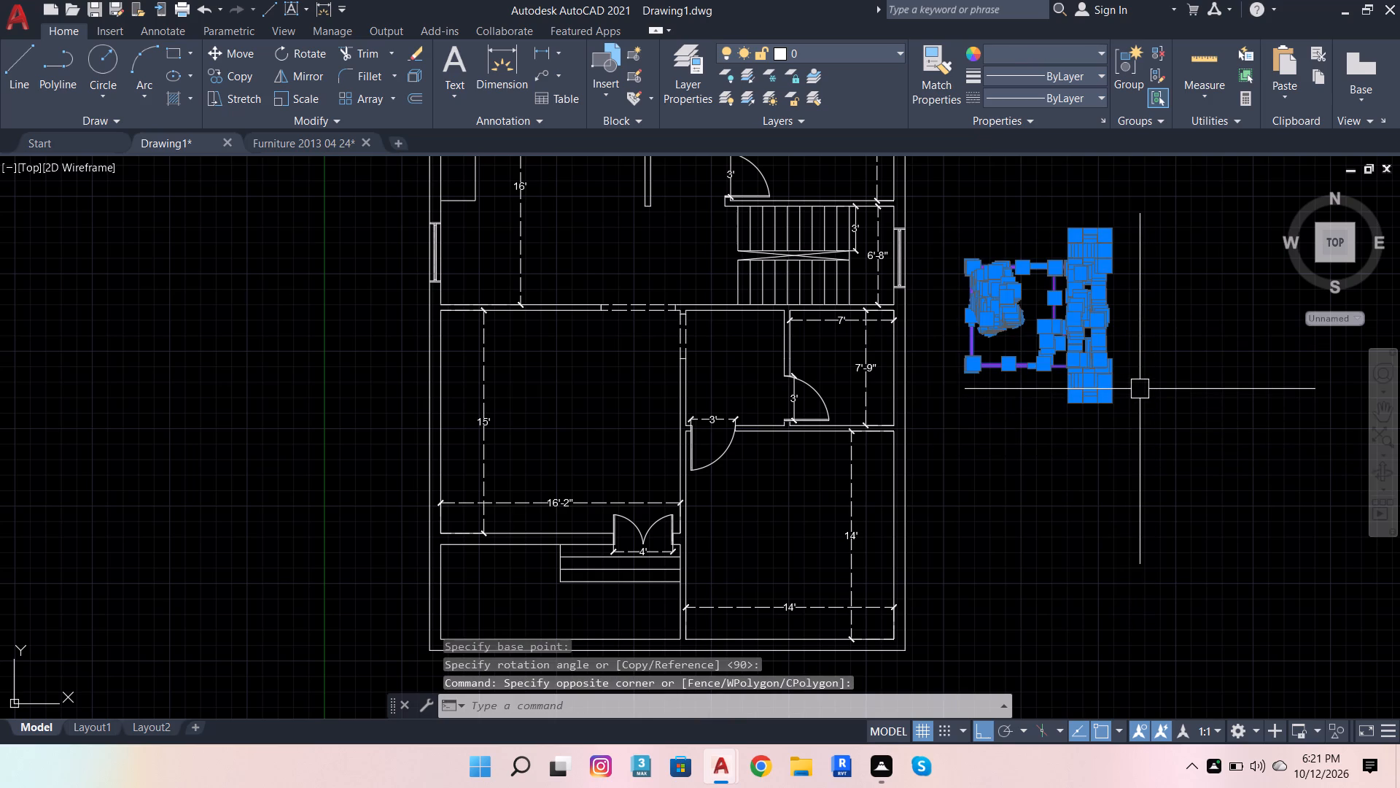
{"action": "key", "text": "g"}
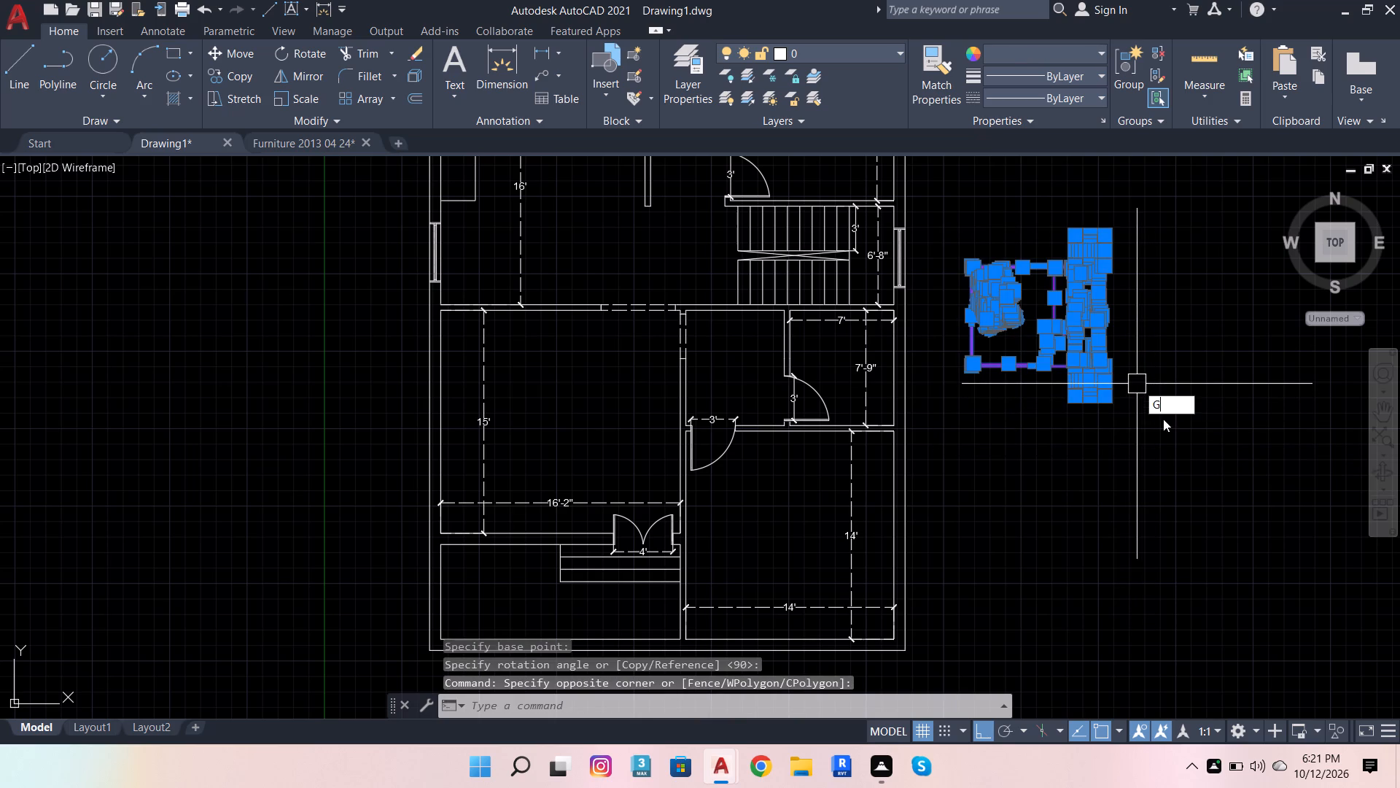
{"action": "left_click", "coordinate": [1164, 422]}
Move the grouped bed, with ortho off, from its nightstand's outer headboard-side corner to the lower-right inner corner of the 14' by 14' bedroom.
{"action": "left_click", "coordinate": [1102, 360]}
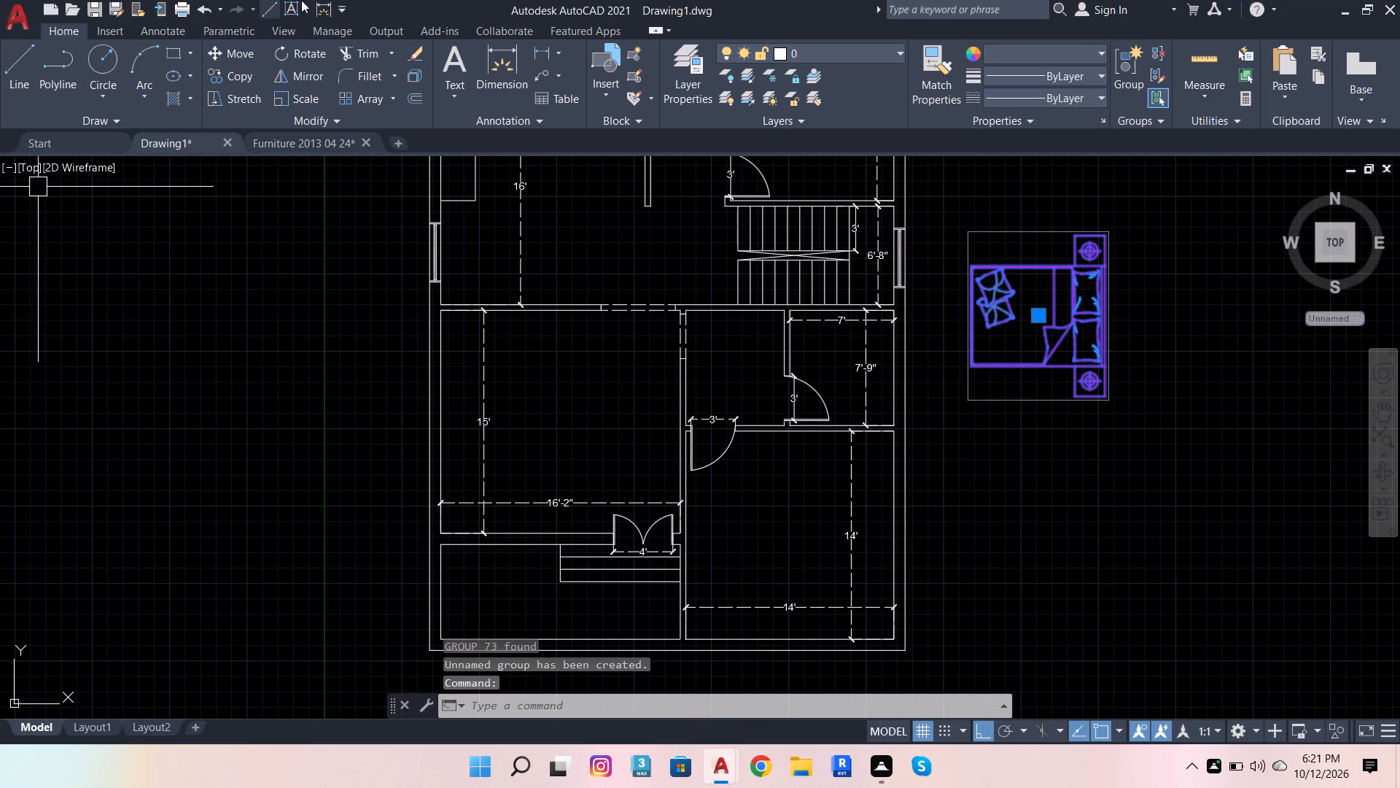
{"action": "left_click", "coordinate": [244, 59]}
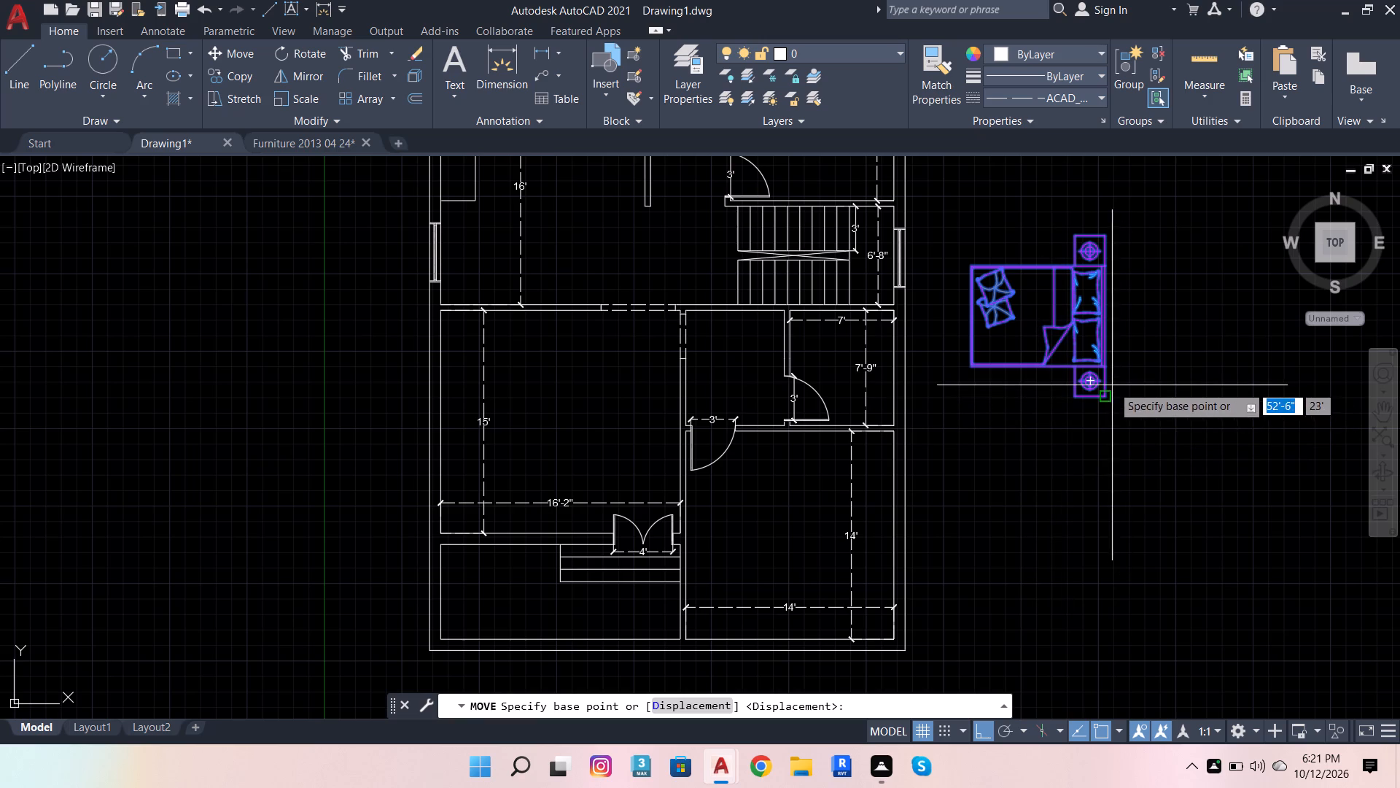
{"action": "left_click", "coordinate": [1104, 397]}
{"action": "scroll", "coordinate": [1145, 411], "scroll_direction": "down", "scroll_amount": 5}
{"action": "scroll", "coordinate": [1102, 460], "scroll_direction": "up", "scroll_amount": 3}
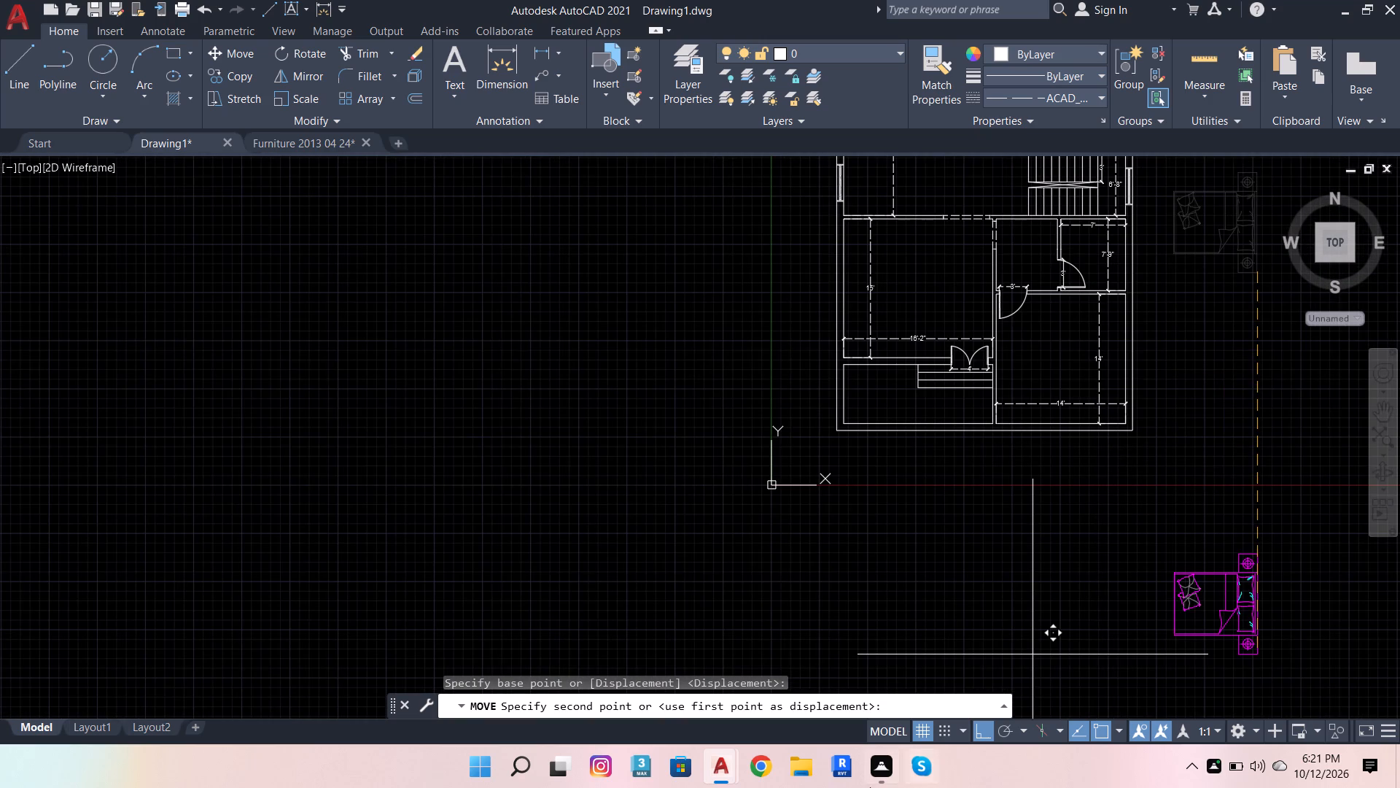
{"action": "left_click", "coordinate": [990, 731]}
{"action": "scroll", "coordinate": [1030, 221], "scroll_direction": "up", "scroll_amount": 3}
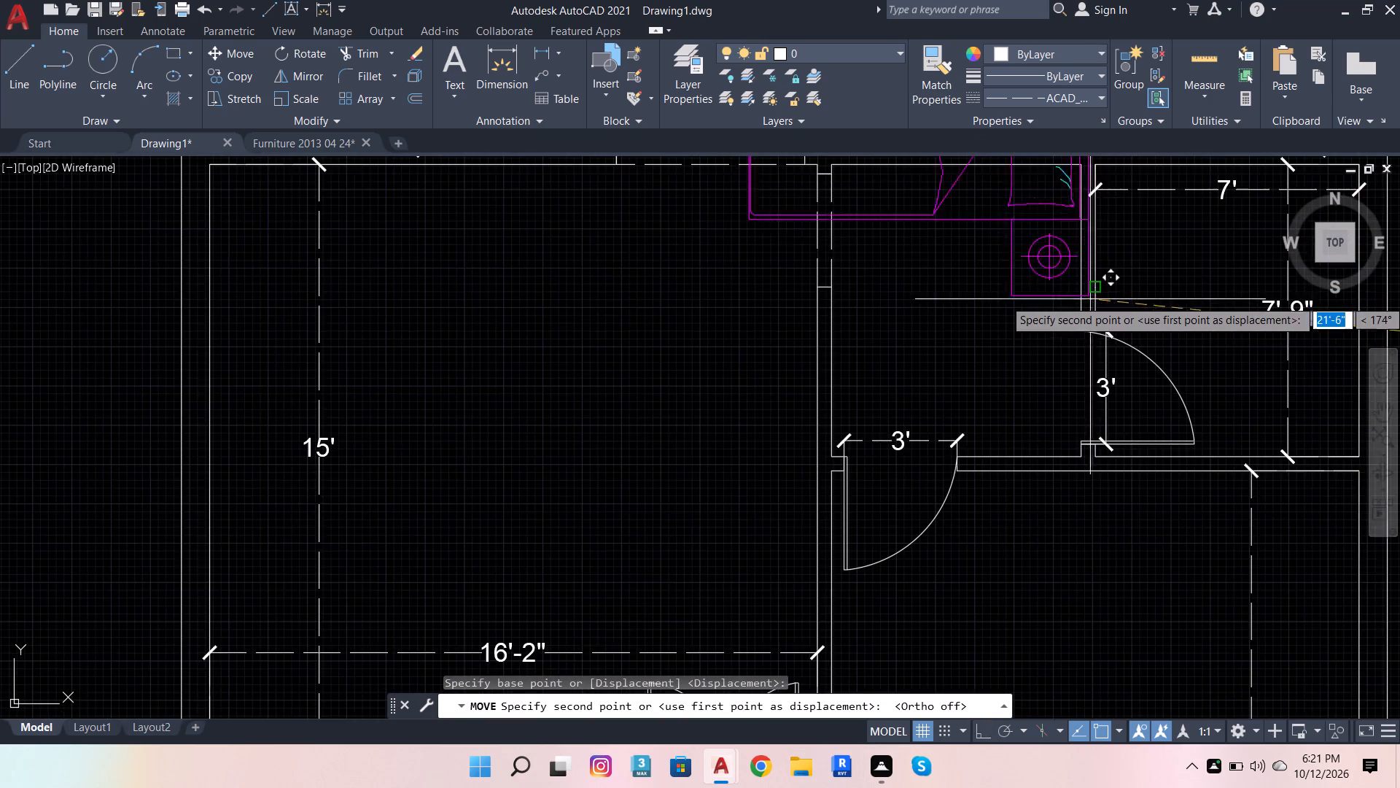
{"action": "scroll", "coordinate": [1105, 312], "scroll_direction": "down", "scroll_amount": 3}
{"action": "scroll", "coordinate": [1176, 428], "scroll_direction": "up", "scroll_amount": 2}
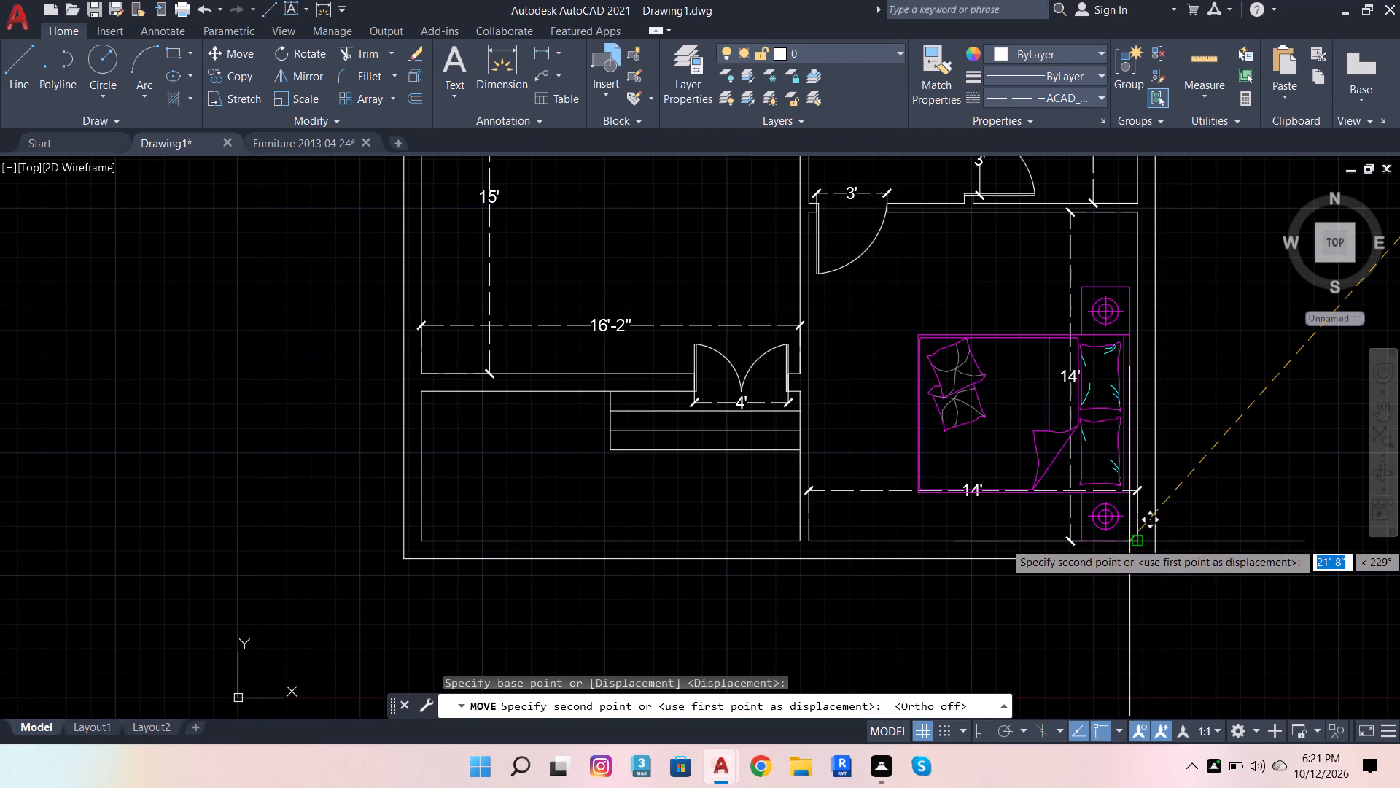
{"action": "left_click", "coordinate": [1129, 541]}
Copy the placed bed group into the 13'X11' BED ROOM, with its headboard against the exterior window wall.
{"action": "scroll", "coordinate": [1124, 547], "scroll_direction": "down", "scroll_amount": 1}
{"action": "left_click", "coordinate": [1122, 543]}
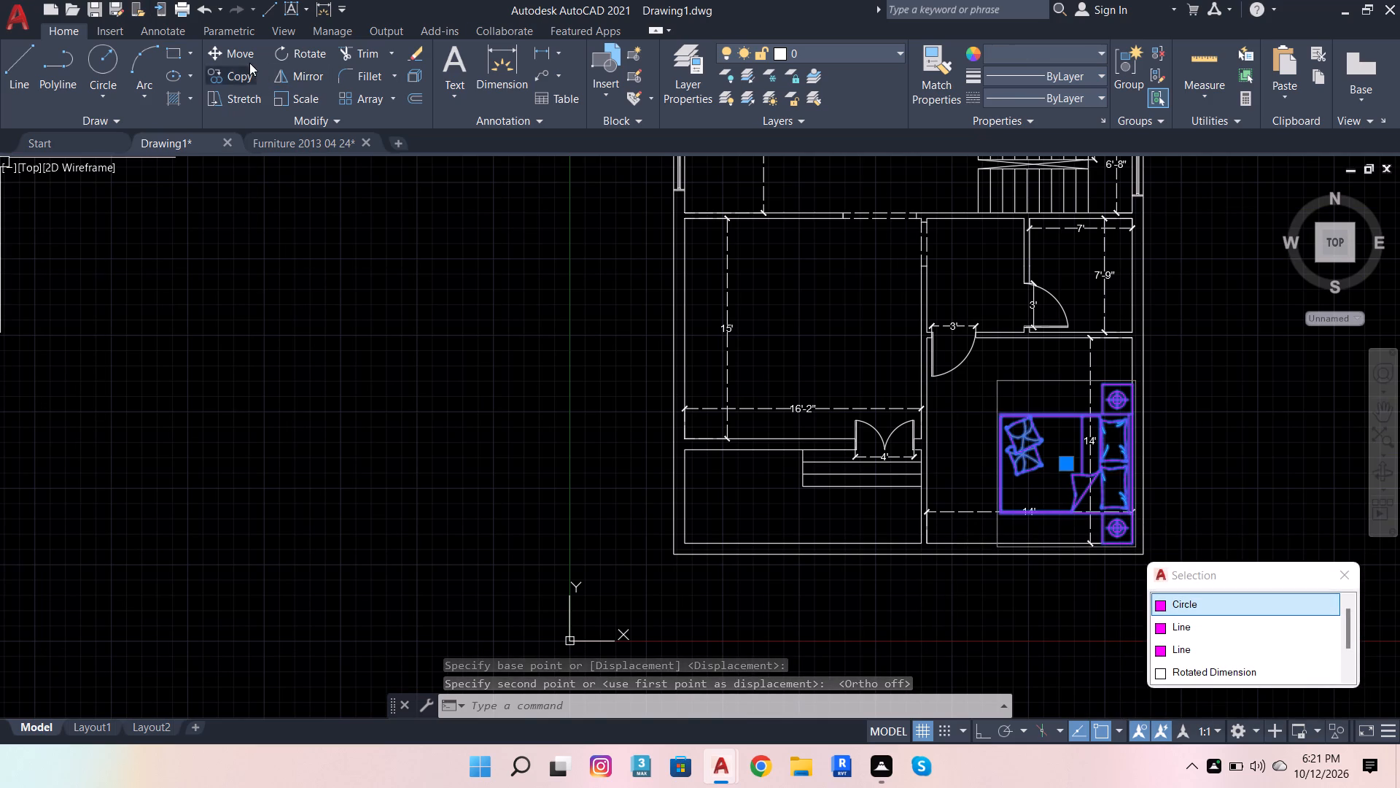
{"action": "left_click", "coordinate": [234, 75]}
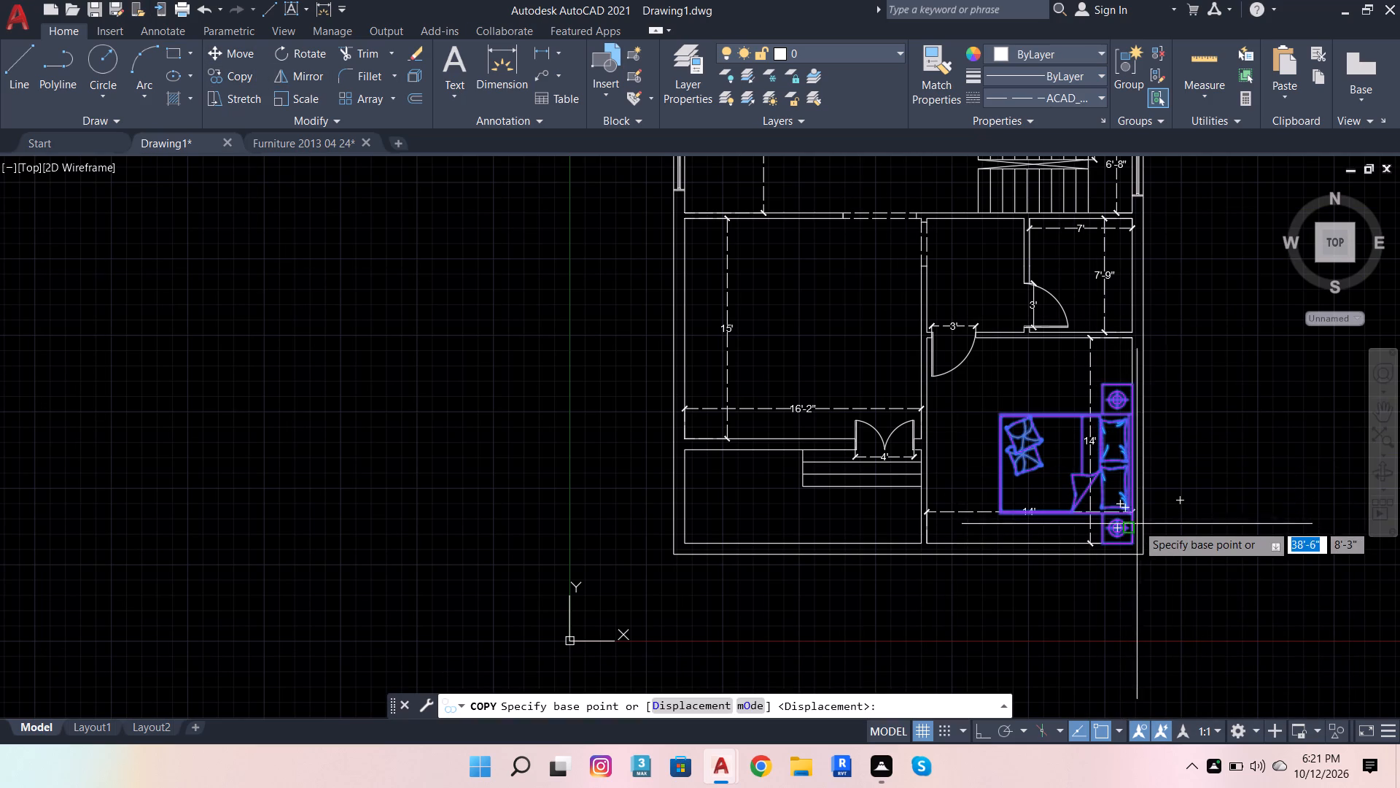
{"action": "scroll", "coordinate": [1139, 536], "scroll_direction": "up", "scroll_amount": 3}
{"action": "left_click", "coordinate": [1115, 555]}
{"action": "scroll", "coordinate": [1116, 579], "scroll_direction": "down", "scroll_amount": 5}
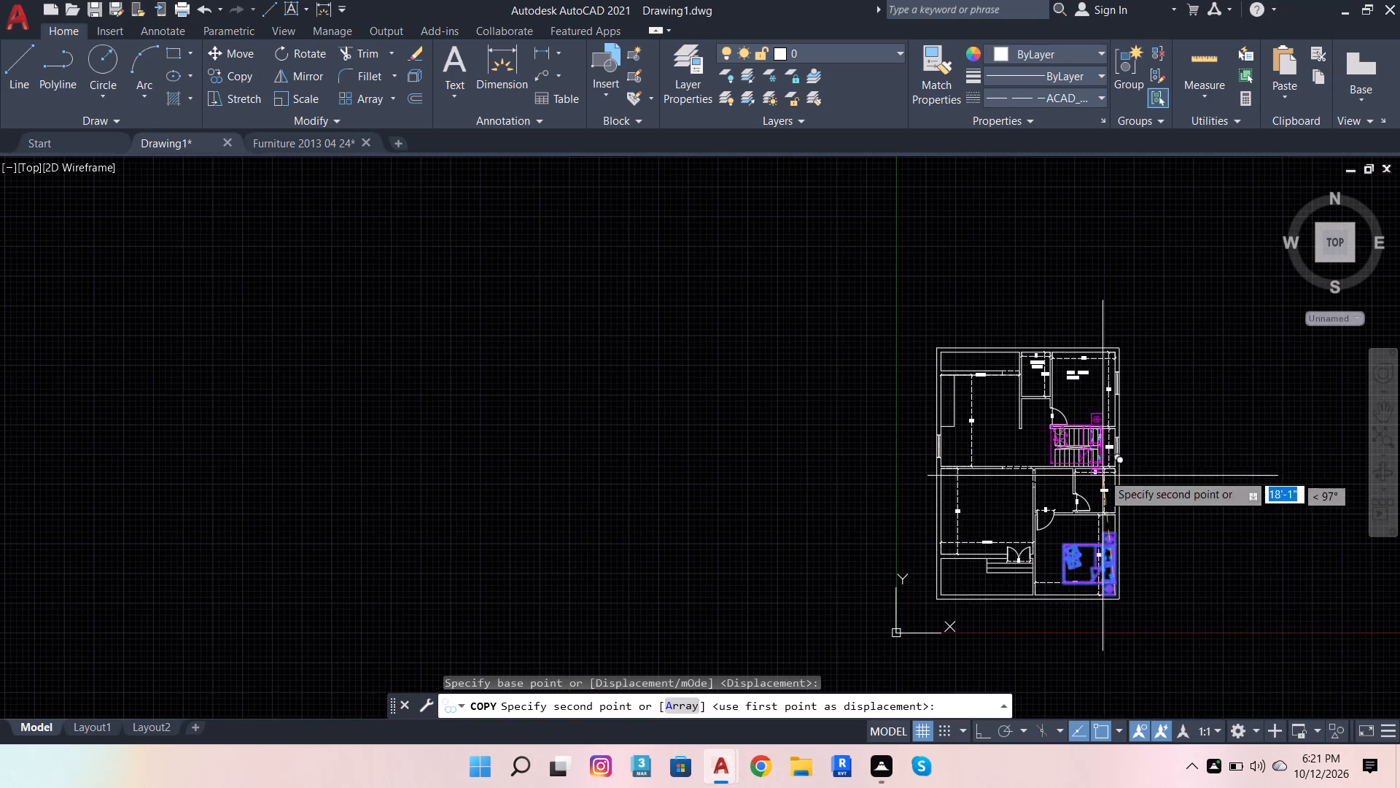
{"action": "scroll", "coordinate": [1114, 396], "scroll_direction": "up", "scroll_amount": 3}
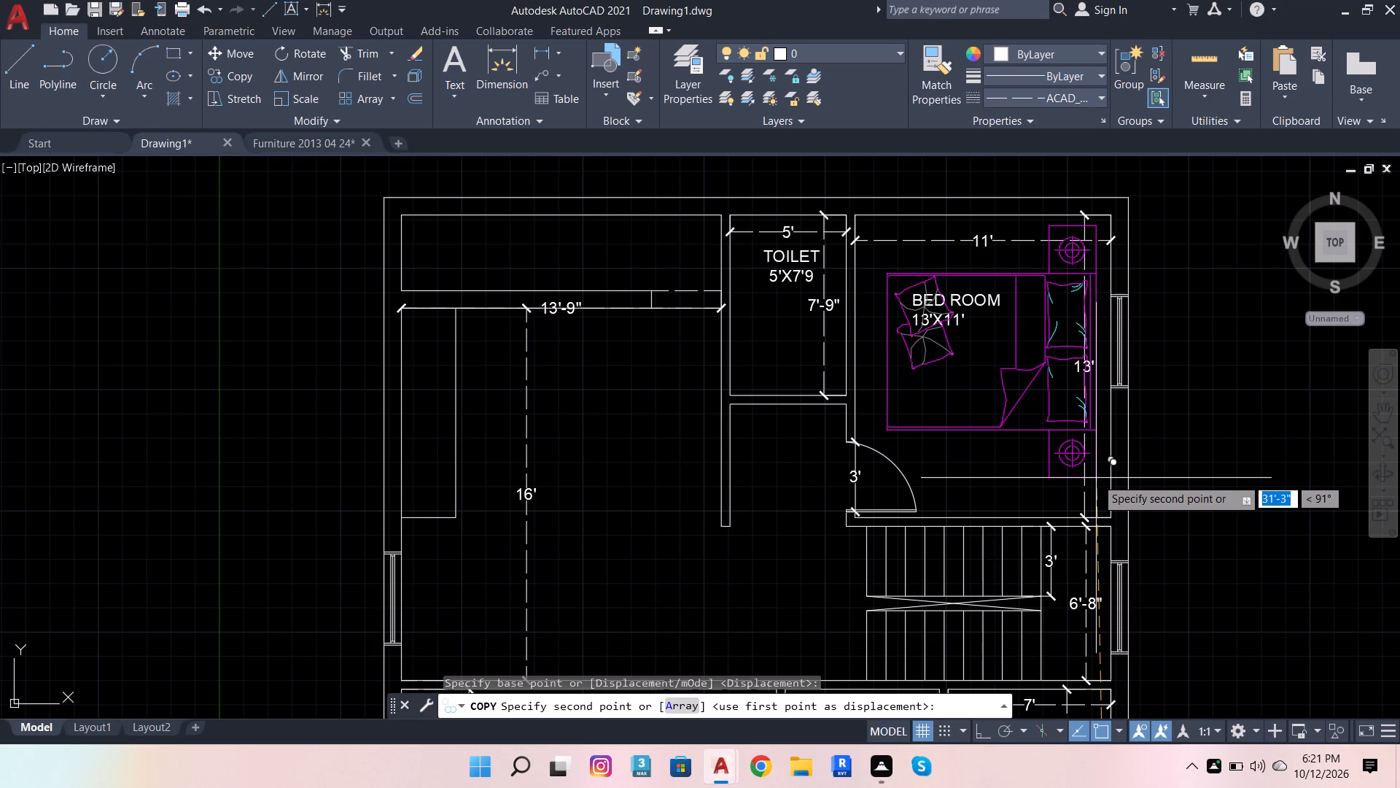
{"action": "scroll", "coordinate": [1096, 477], "scroll_direction": "up", "scroll_amount": 2}
{"action": "left_click", "coordinate": [1119, 460]}
{"action": "scroll", "coordinate": [1104, 481], "scroll_direction": "down", "scroll_amount": 3}
{"action": "key", "text": "Escape"}
{"action": "key", "text": "Escape"}
{"action": "key", "text": "Escape"}
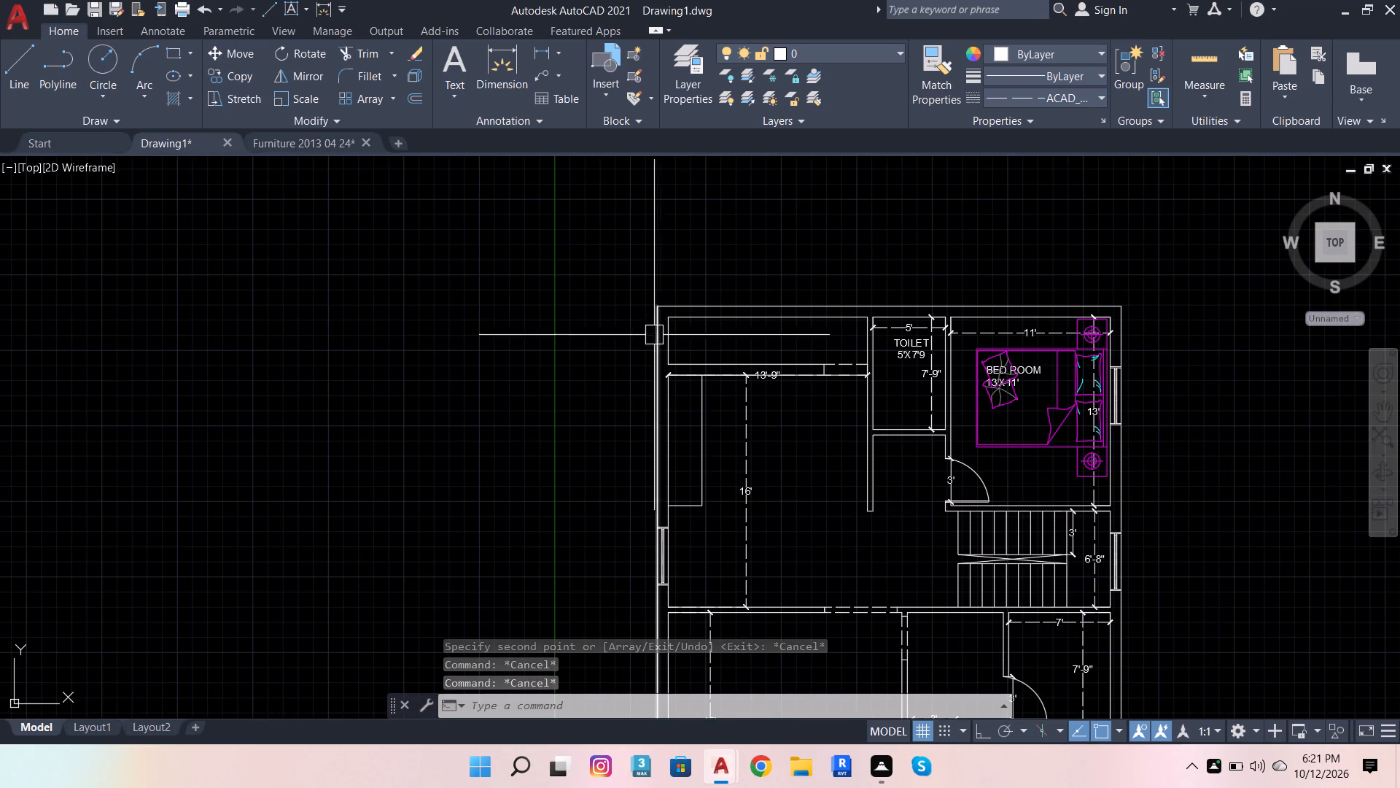
In the furniture drawing, copy the white sofa set with kidney-shaped table and fringed rug, beside the green-bordered set, to the clipboard.
{"action": "left_click", "coordinate": [294, 139]}
{"action": "scroll", "coordinate": [658, 344], "scroll_direction": "down", "scroll_amount": 5}
{"action": "scroll", "coordinate": [570, 391], "scroll_direction": "up", "scroll_amount": 3}
{"action": "scroll", "coordinate": [572, 450], "scroll_direction": "up", "scroll_amount": 3}
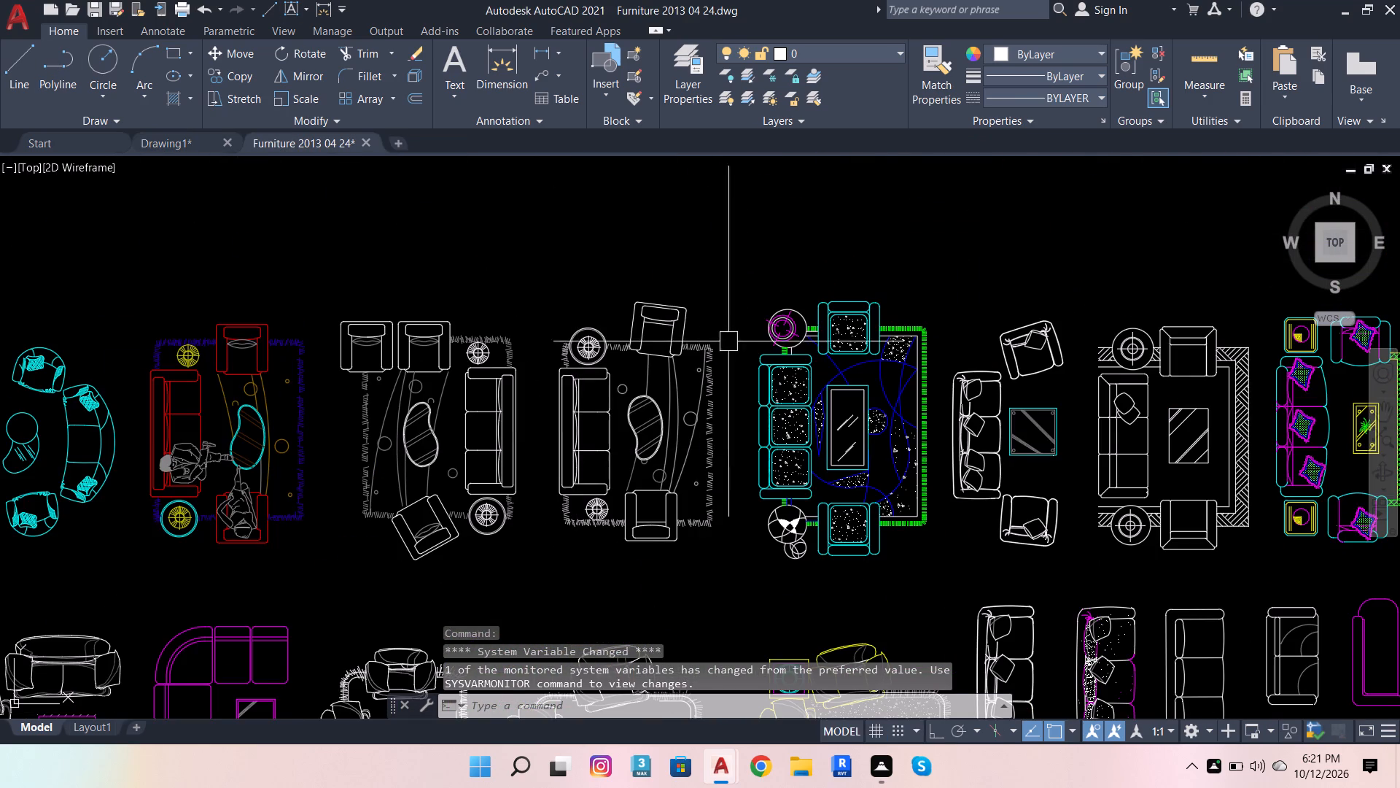
{"action": "left_click", "coordinate": [538, 272]}
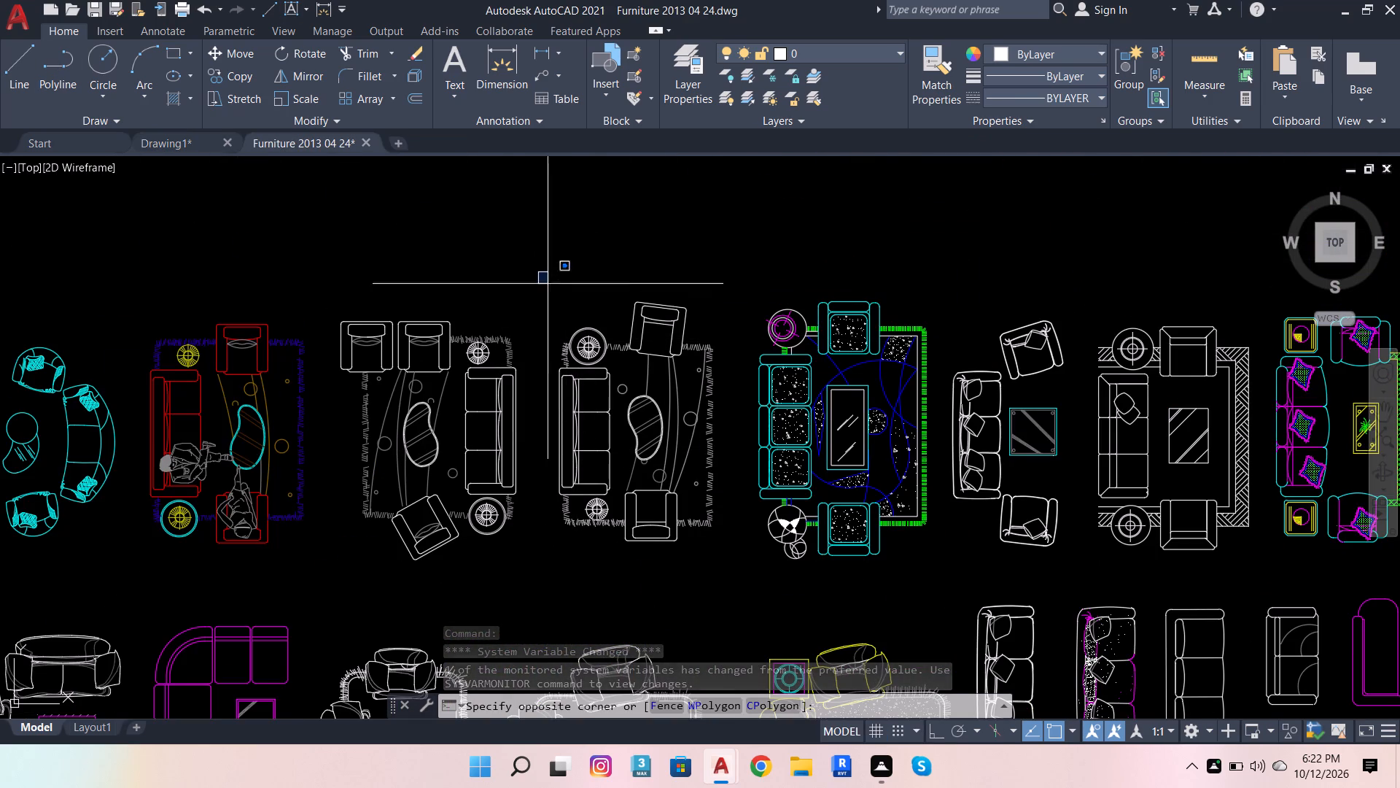
{"action": "left_click", "coordinate": [734, 562]}
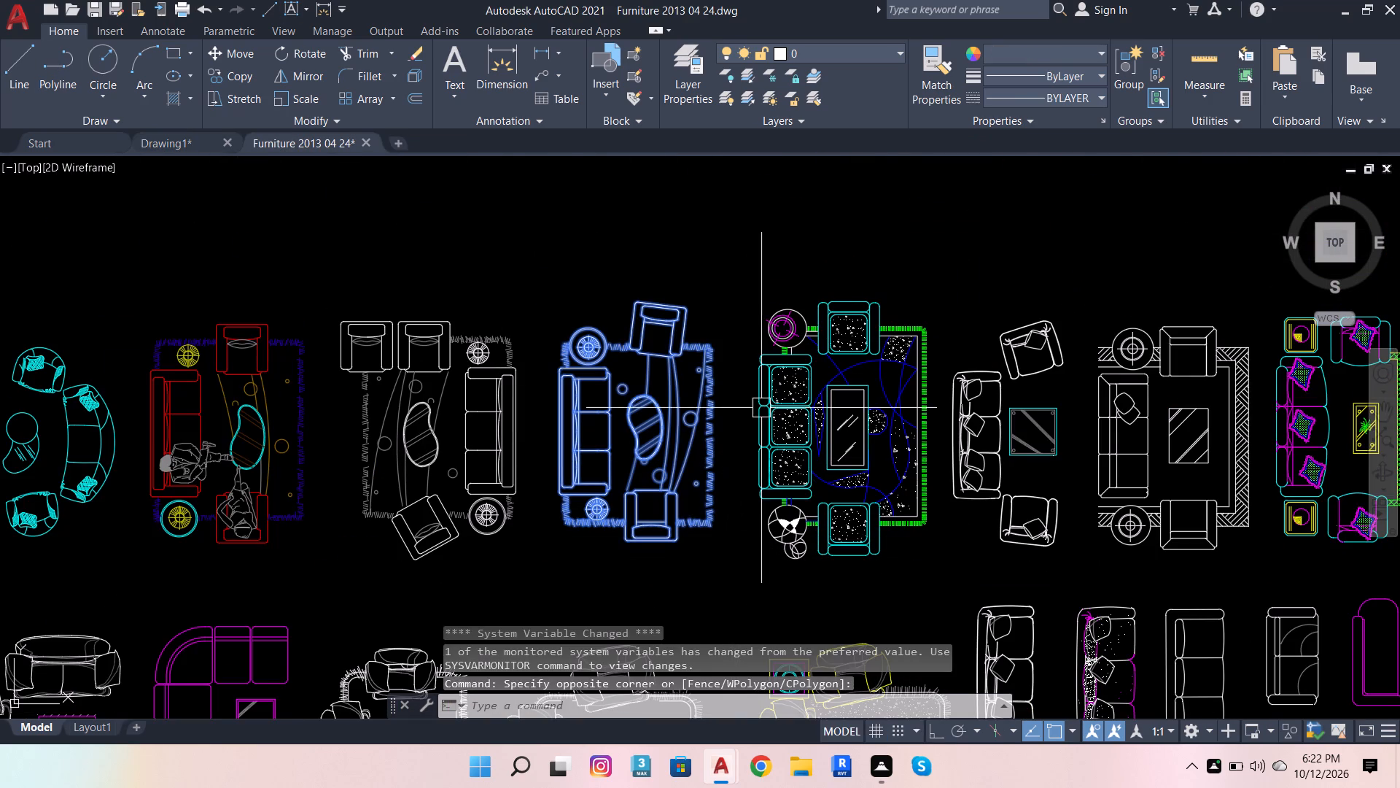
{"action": "key", "text": "ctrl+c"}
Paste the sofa set into Drawing1's 16'-2" by 15' room, with the sofa's back along the exterior side wall.
{"action": "left_click", "coordinate": [162, 150]}
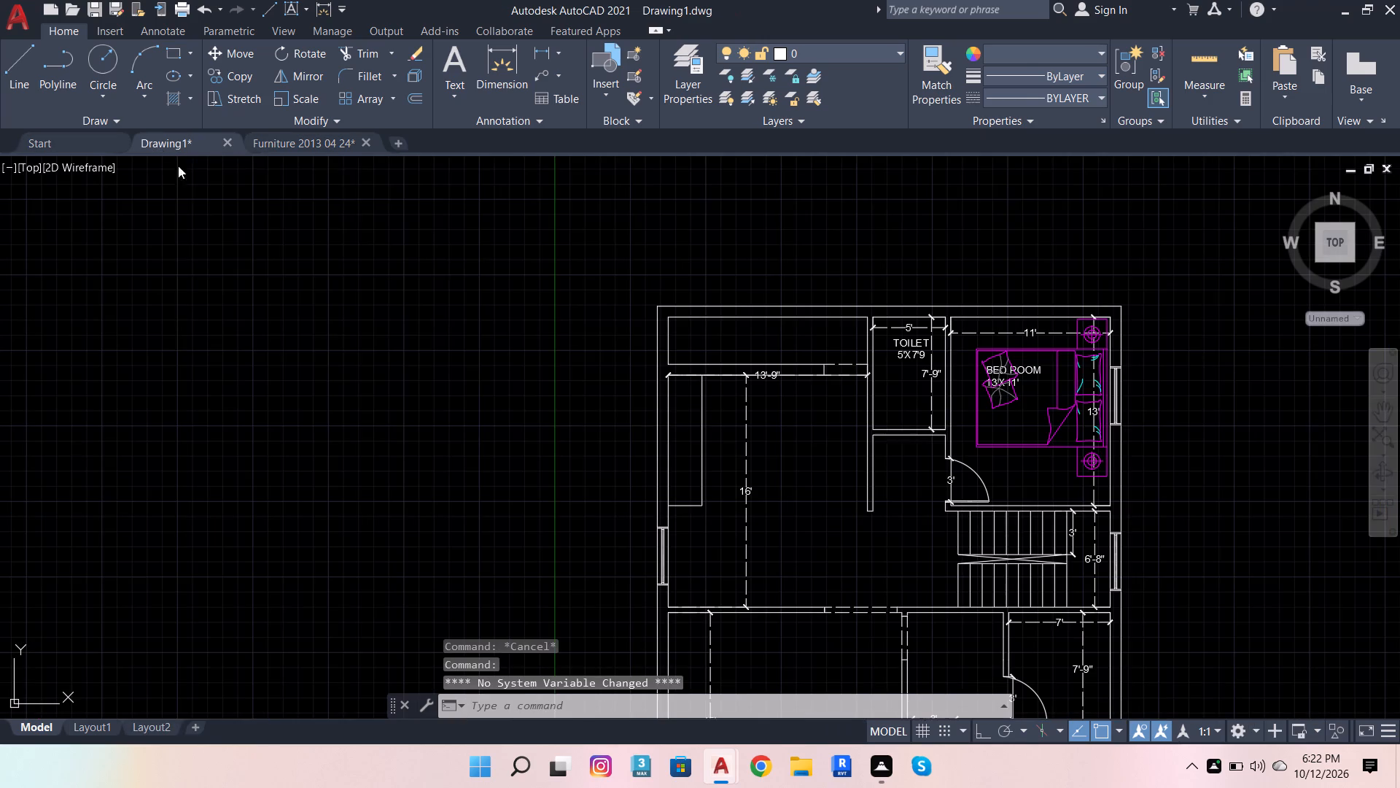
{"action": "scroll", "coordinate": [787, 431], "scroll_direction": "down", "scroll_amount": 2}
{"action": "scroll", "coordinate": [760, 561], "scroll_direction": "up", "scroll_amount": 4}
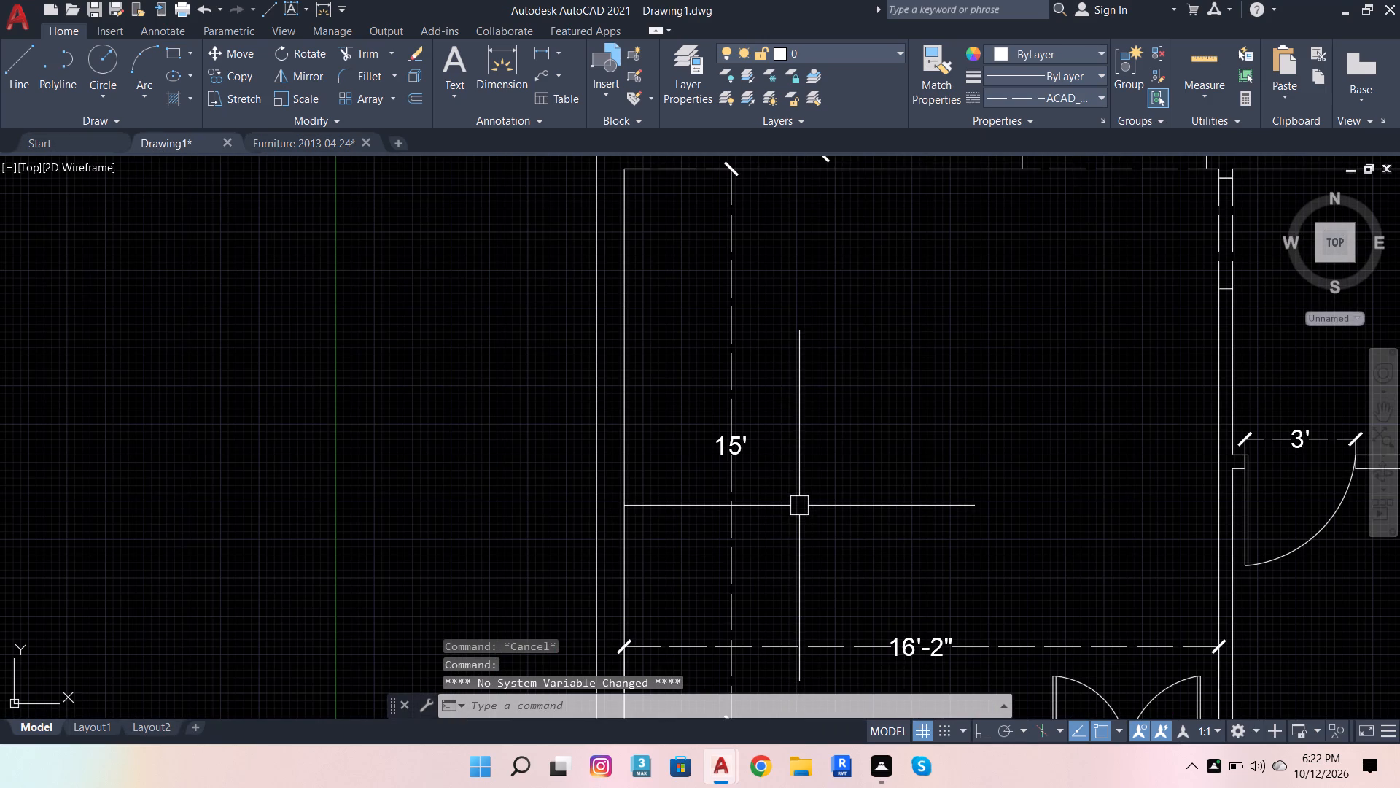
{"action": "key", "text": "ctrl+v"}
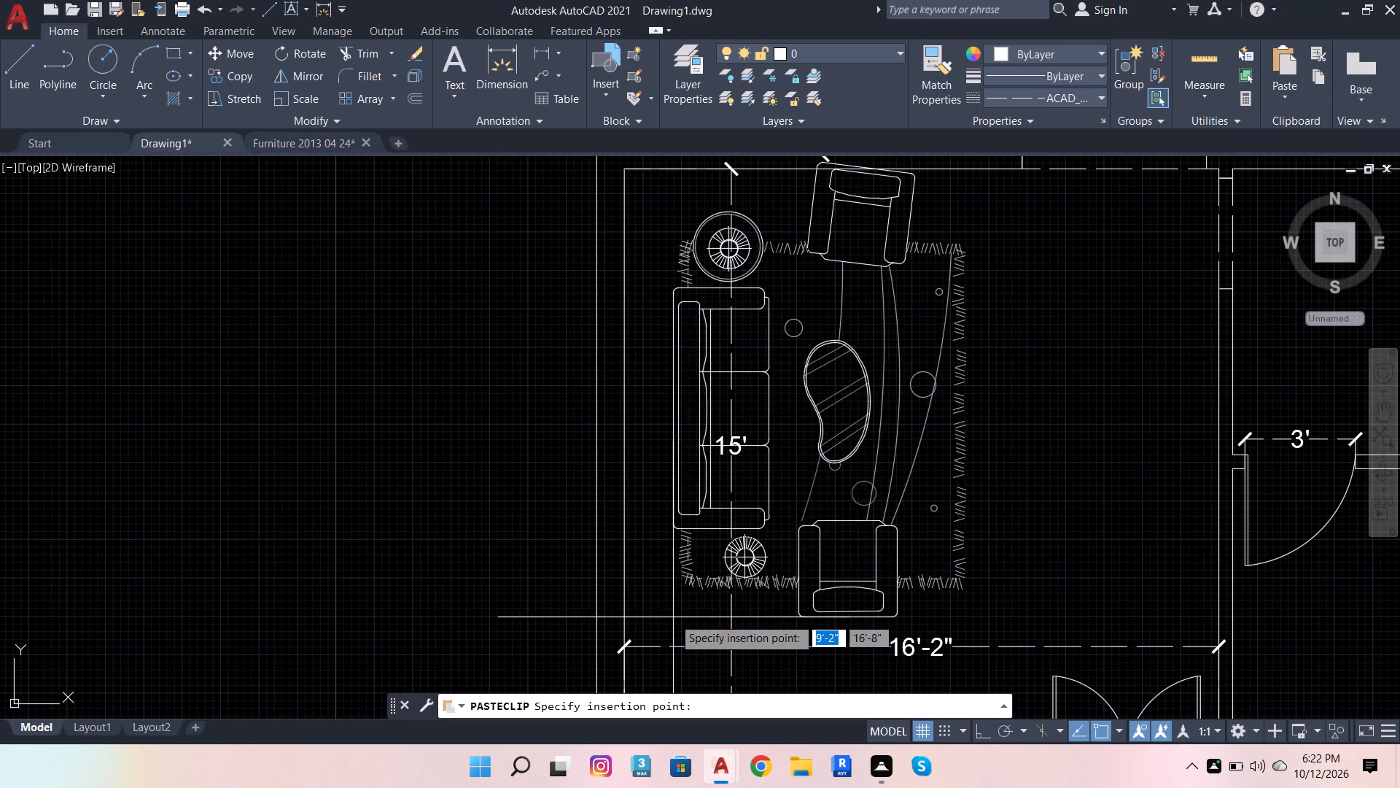
{"action": "scroll", "coordinate": [667, 614], "scroll_direction": "down", "scroll_amount": 1}
{"action": "scroll", "coordinate": [665, 627], "scroll_direction": "up", "scroll_amount": 1}
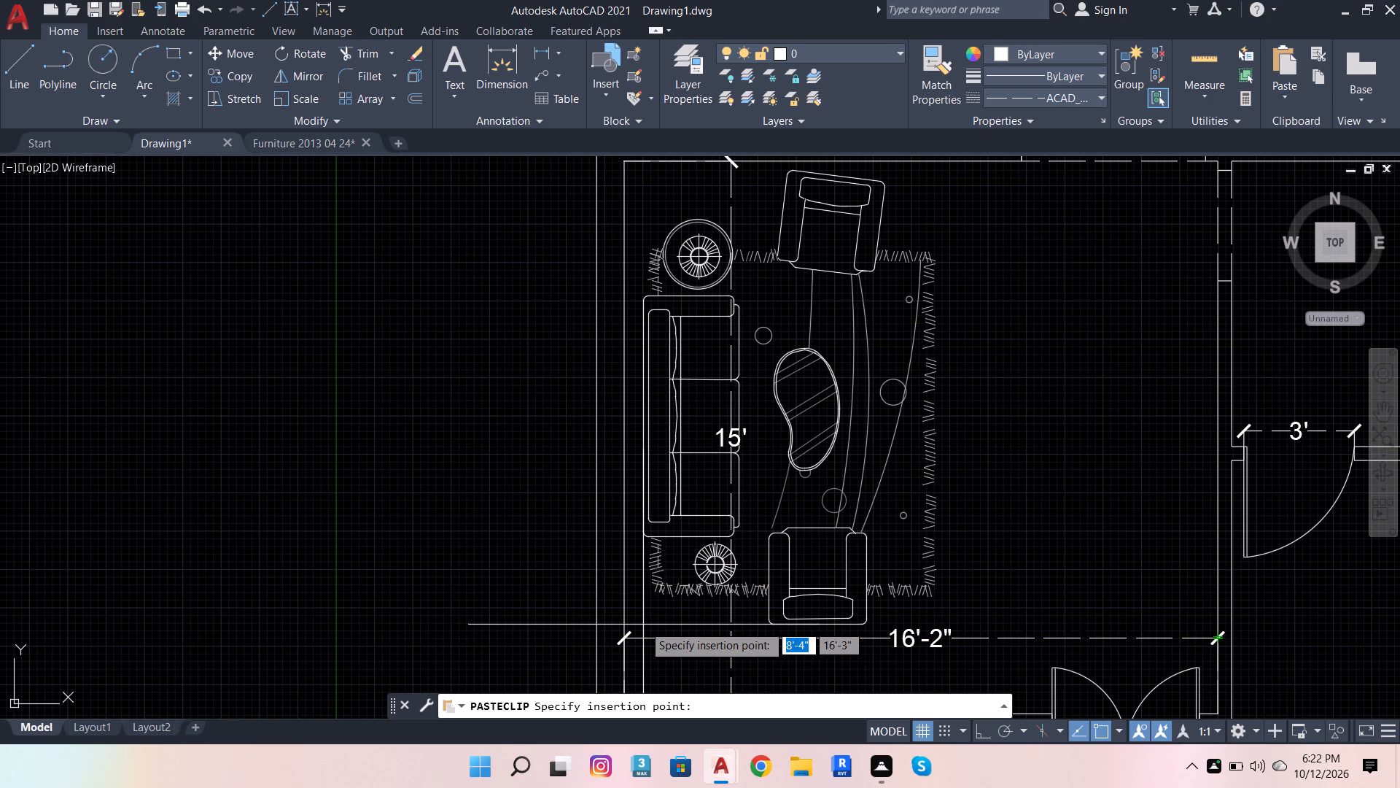
{"action": "left_click", "coordinate": [643, 625]}
{"action": "scroll", "coordinate": [694, 646], "scroll_direction": "down", "scroll_amount": 2}
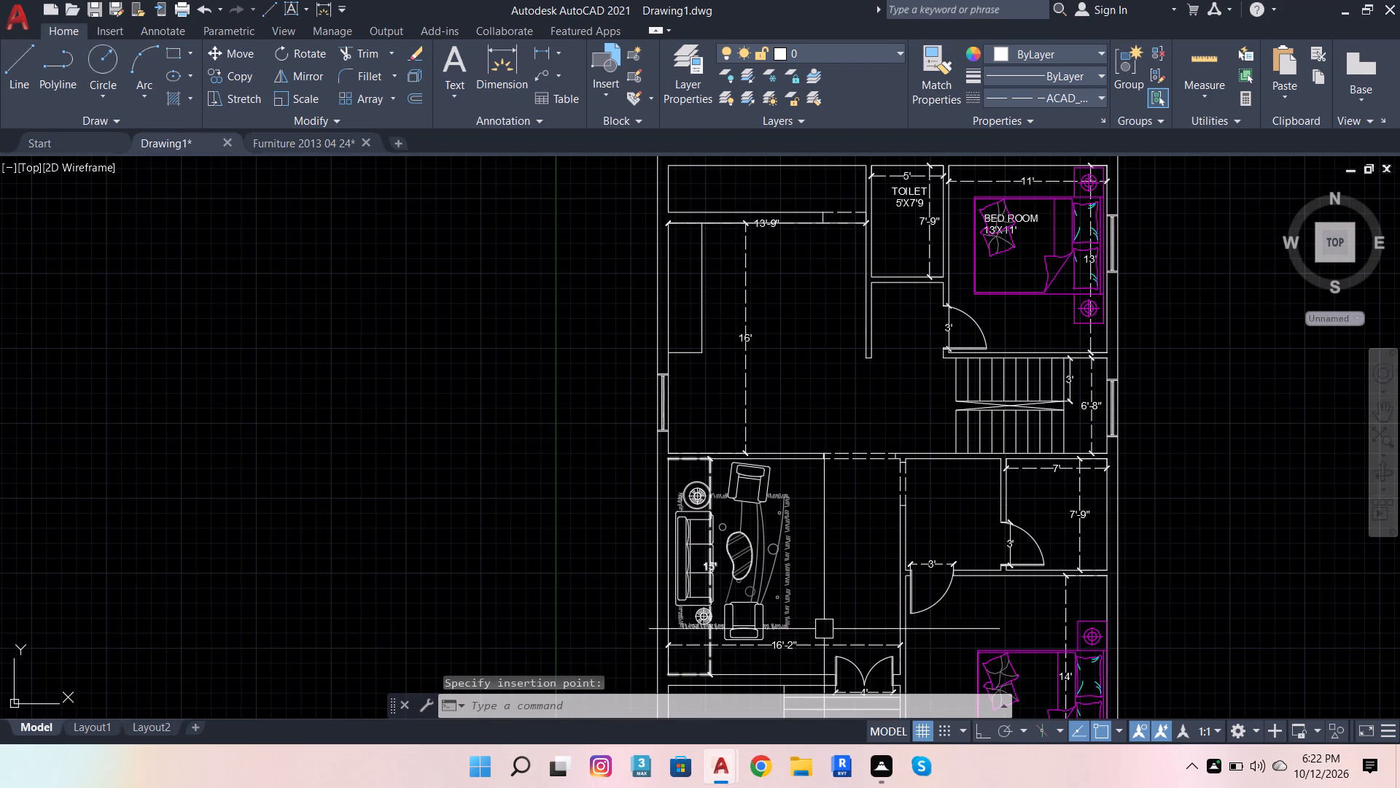
{"action": "key", "text": "Escape"}
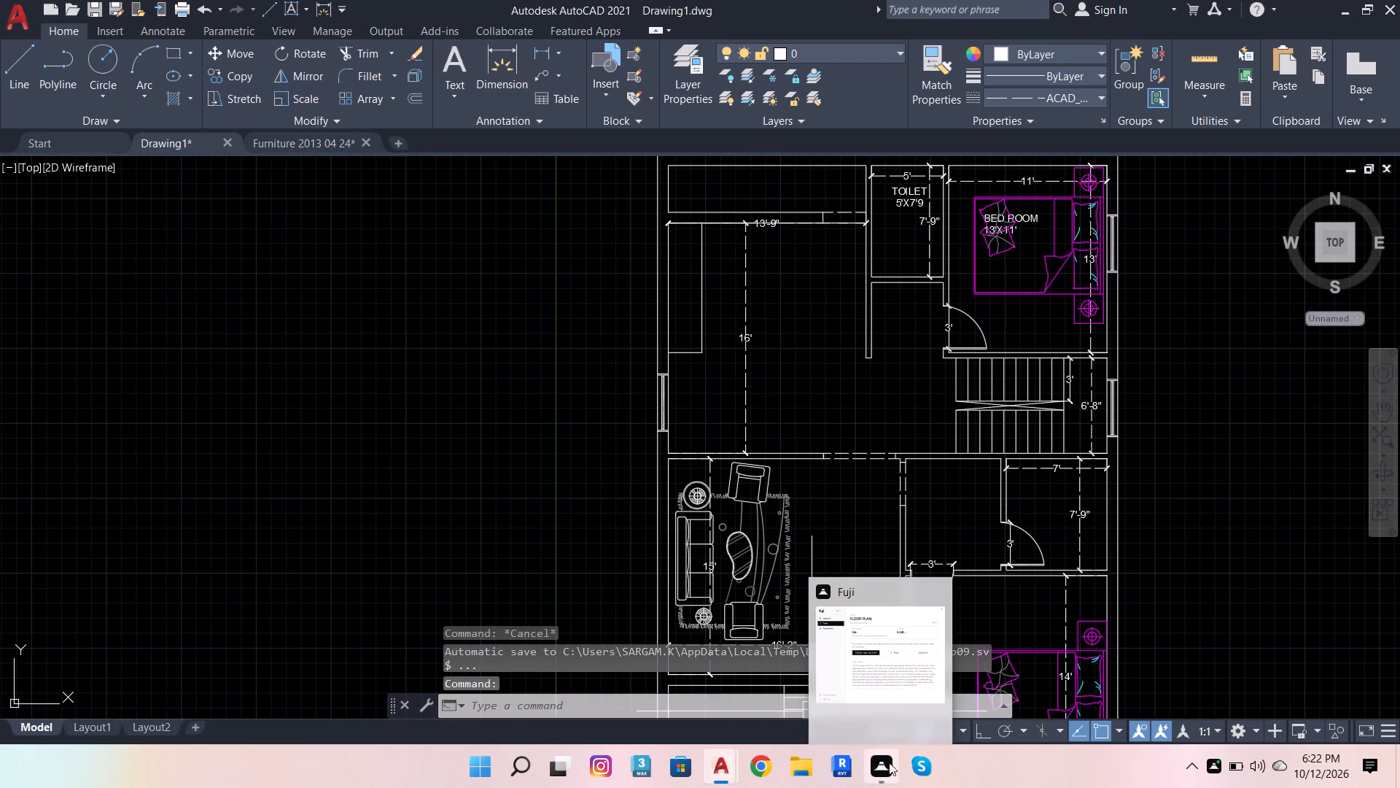
Add centred multiline text KITCHEN in the open area of the 13'-9" by 16' room.
{"action": "scroll", "coordinate": [783, 482], "scroll_direction": "down", "scroll_amount": 2}
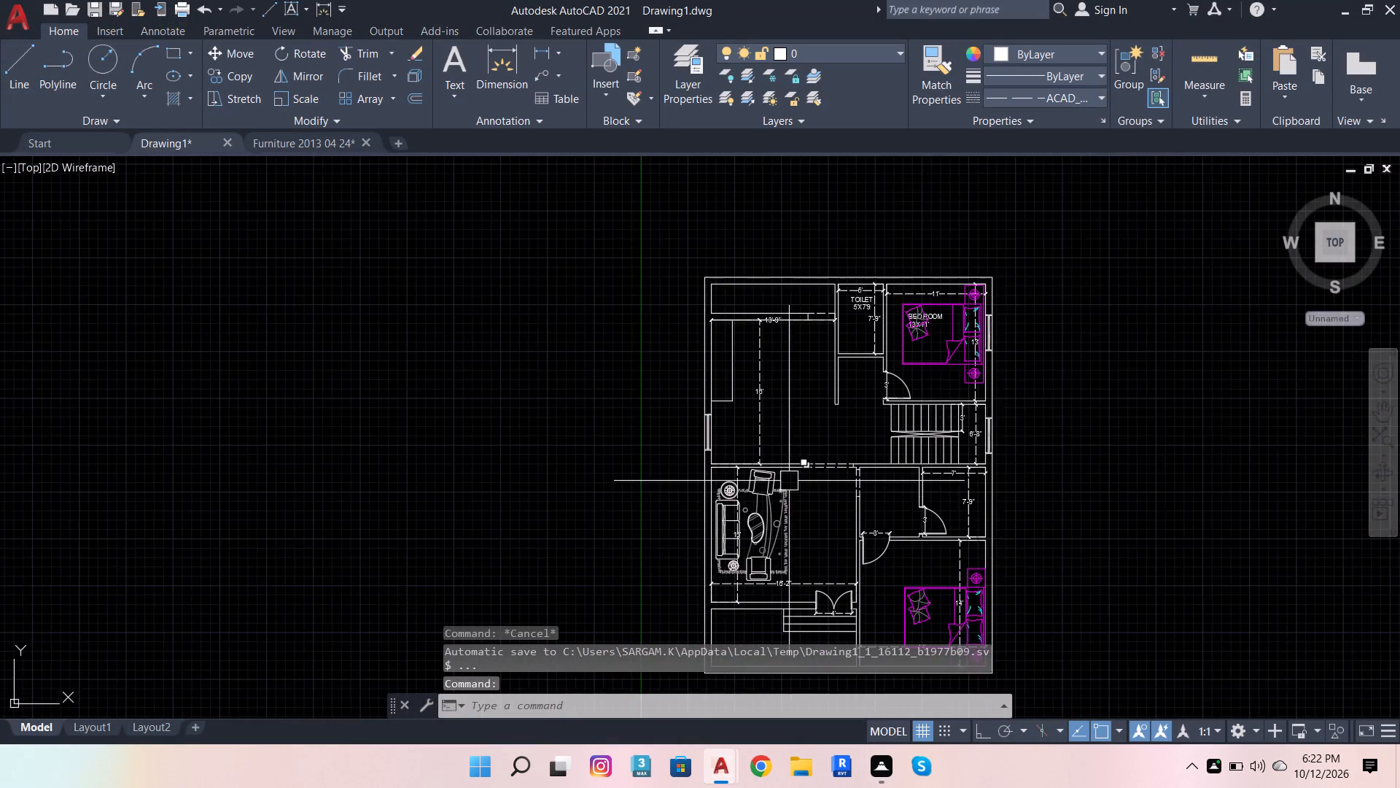
{"action": "scroll", "coordinate": [827, 495], "scroll_direction": "up", "scroll_amount": 2}
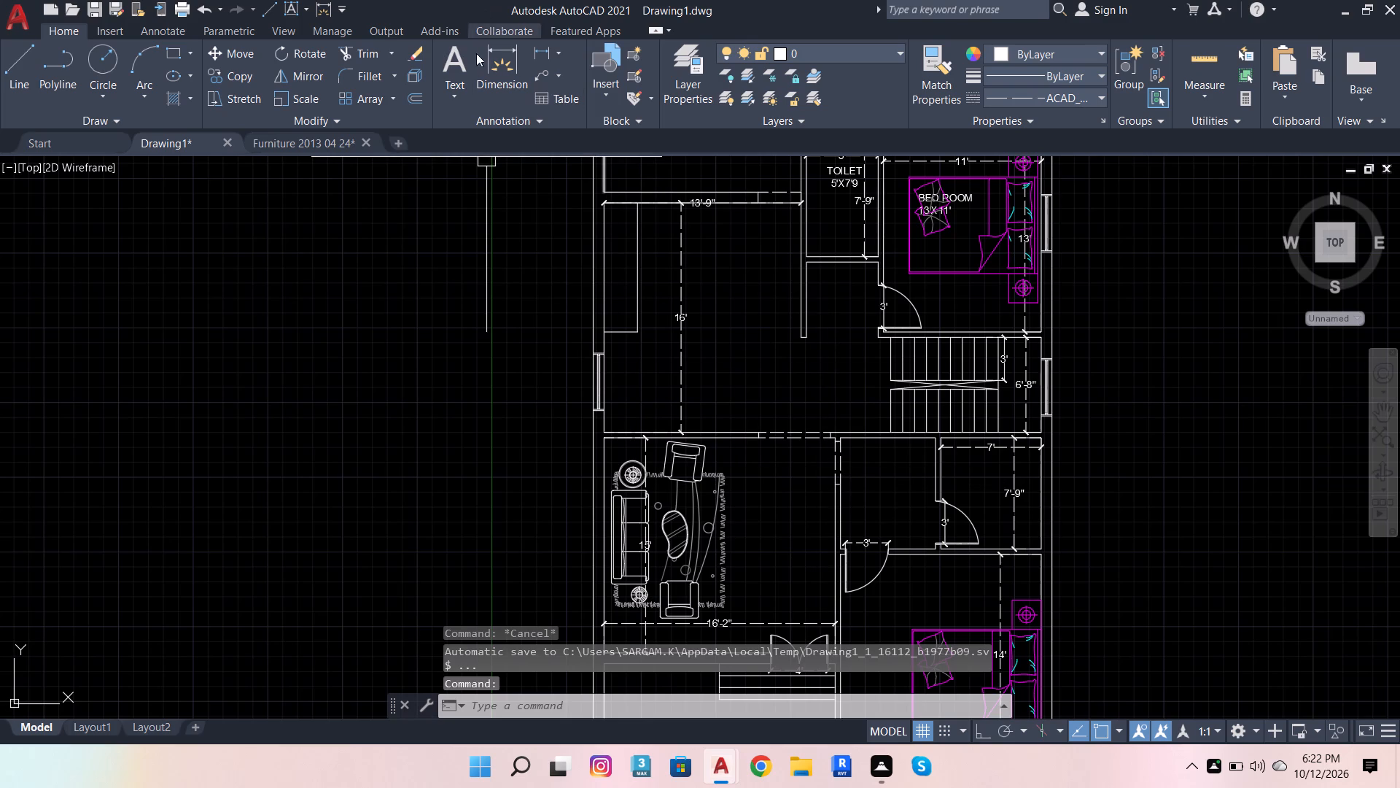
{"action": "left_click", "coordinate": [456, 67]}
{"action": "scroll", "coordinate": [691, 252], "scroll_direction": "up", "scroll_amount": 2}
{"action": "left_click", "coordinate": [609, 246]}
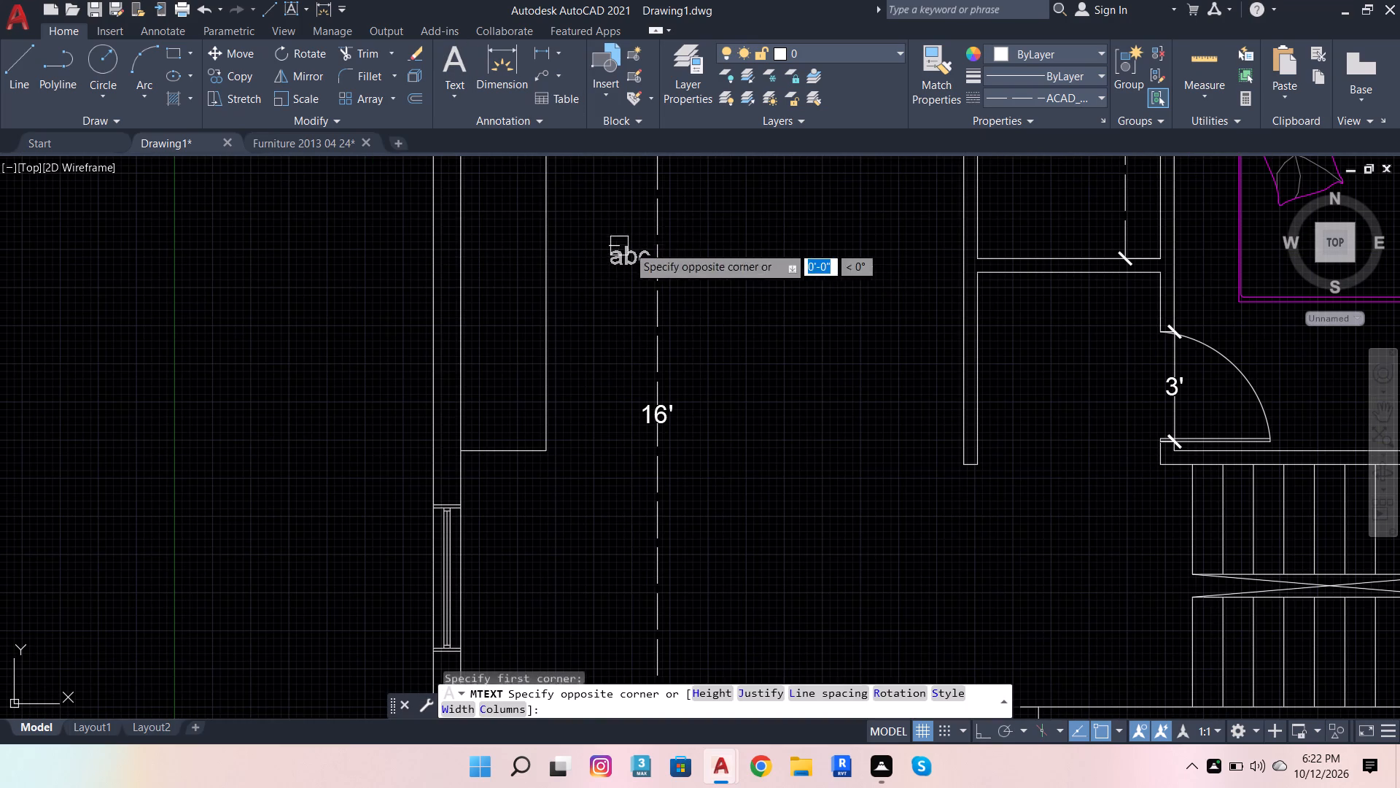
{"action": "left_click", "coordinate": [901, 304]}
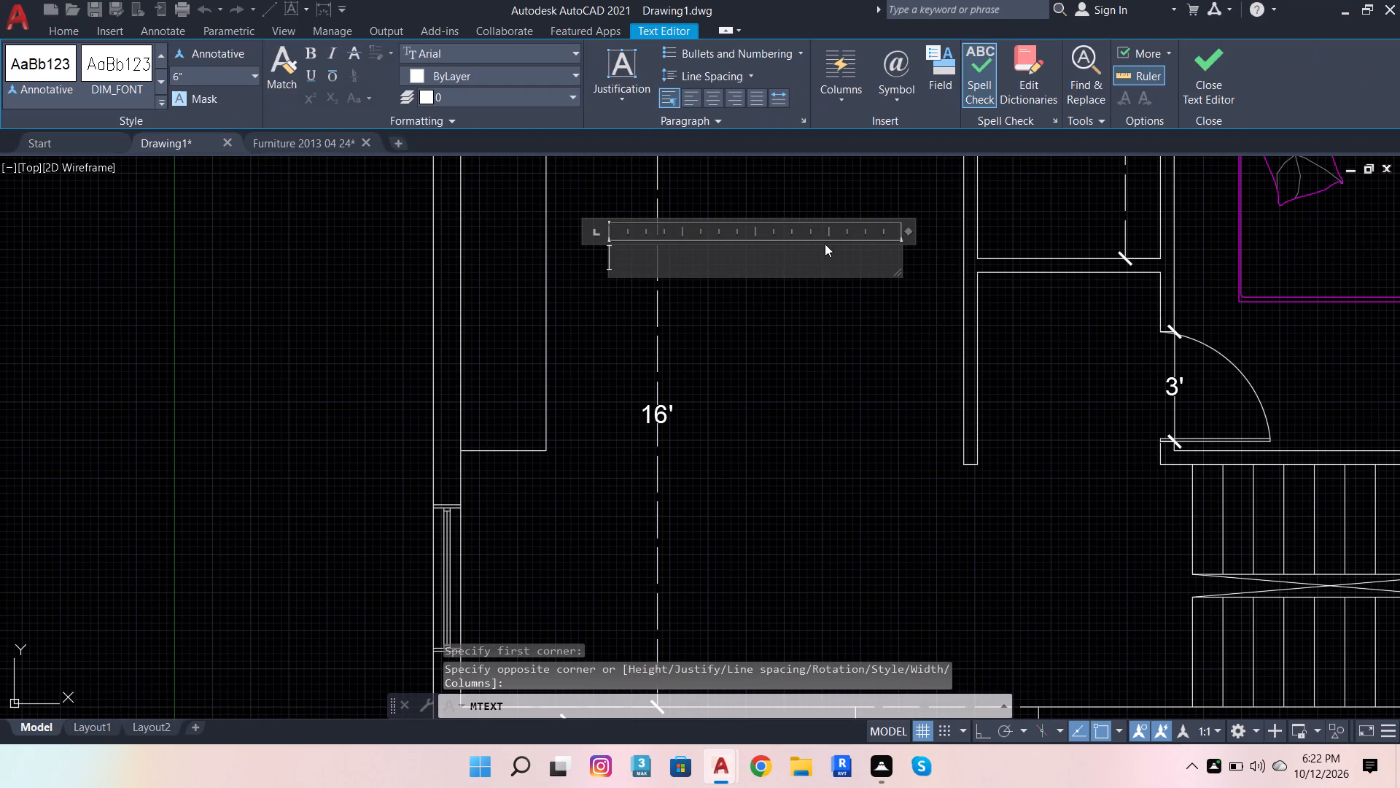
{"action": "left_click", "coordinate": [707, 91]}
{"action": "type", "text": "KITCHEN"}
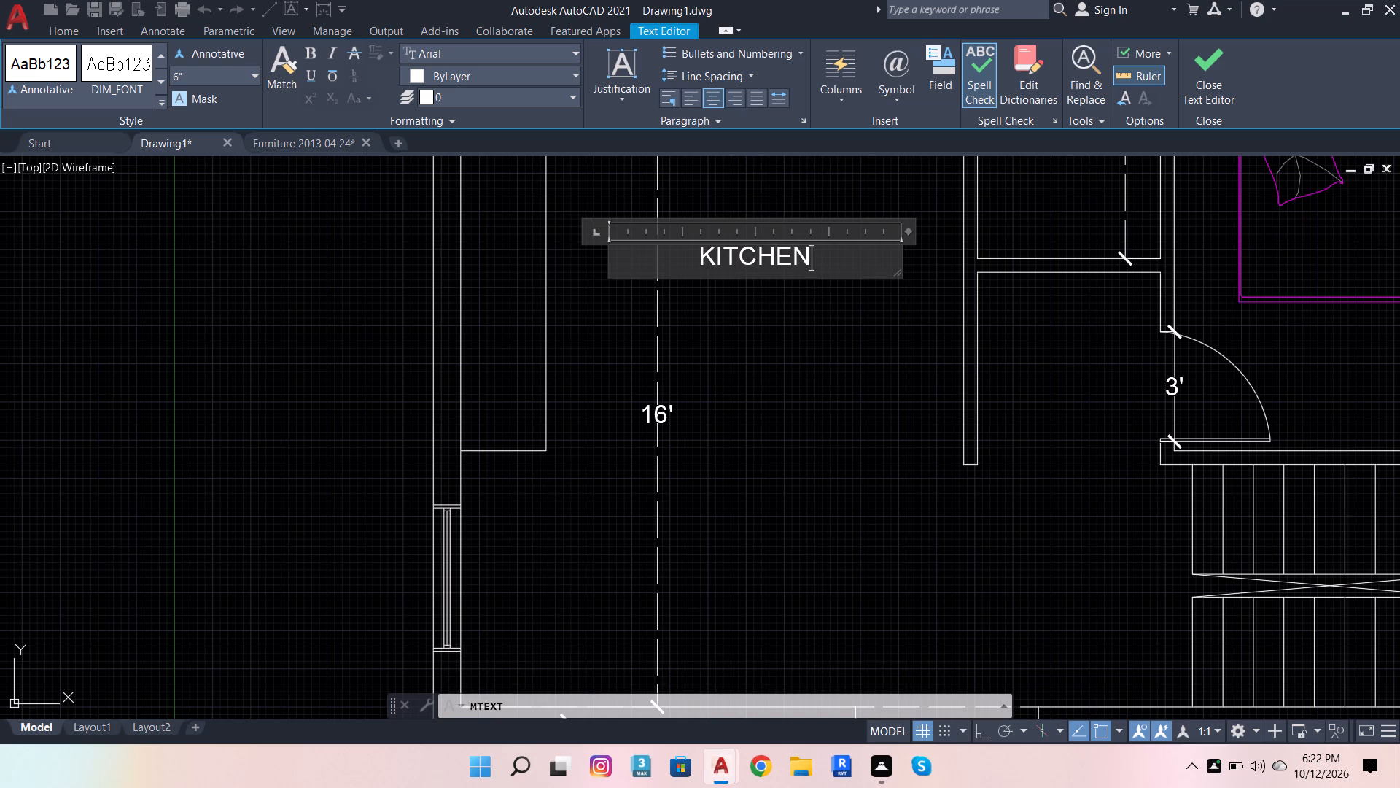
{"action": "scroll", "coordinate": [728, 255], "scroll_direction": "up", "scroll_amount": 3}
{"action": "scroll", "coordinate": [716, 392], "scroll_direction": "down", "scroll_amount": 2}
{"action": "left_click", "coordinate": [711, 453]}
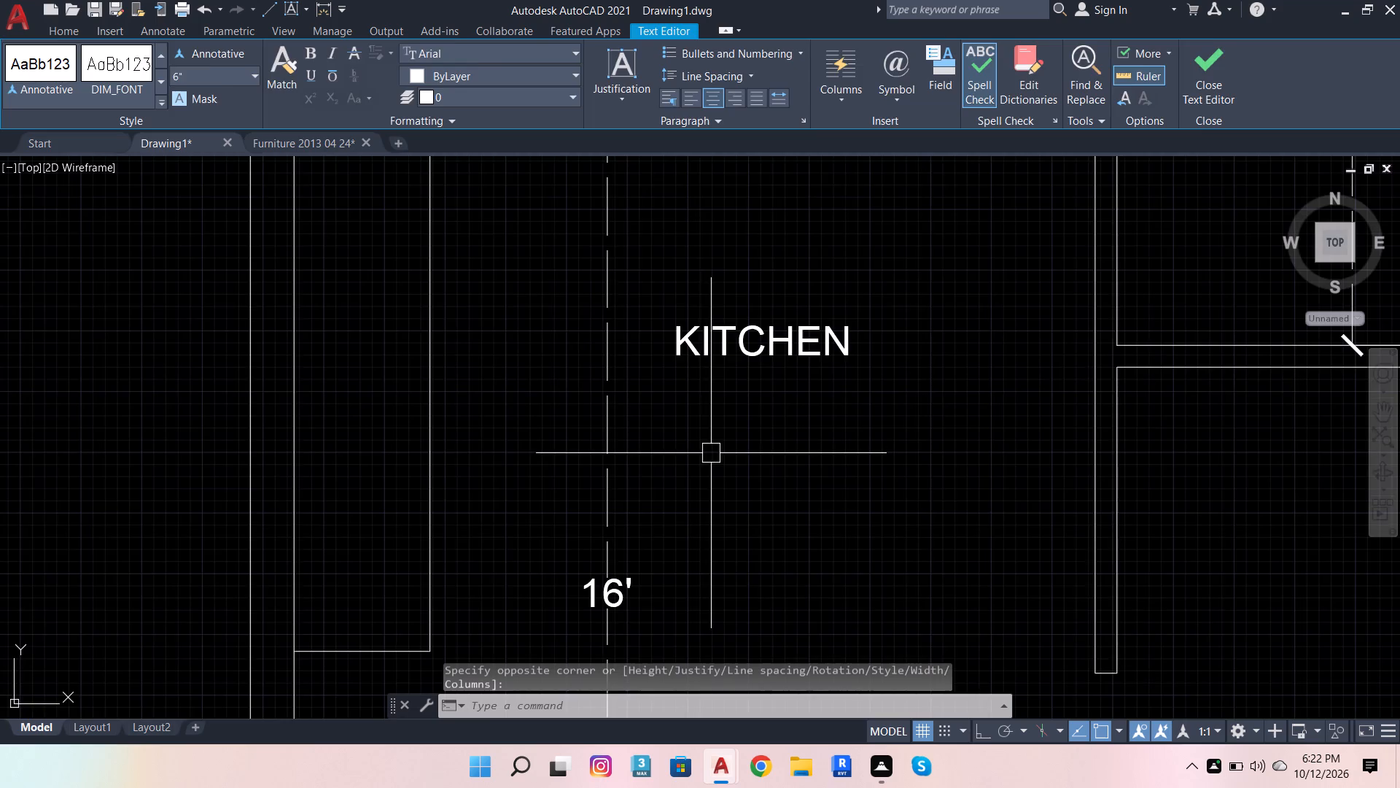
In the furniture drawing, copy the white rectangular six-chair dining table, beside the blue oval one, to the clipboard.
{"action": "scroll", "coordinate": [847, 270], "scroll_direction": "down", "scroll_amount": 4}
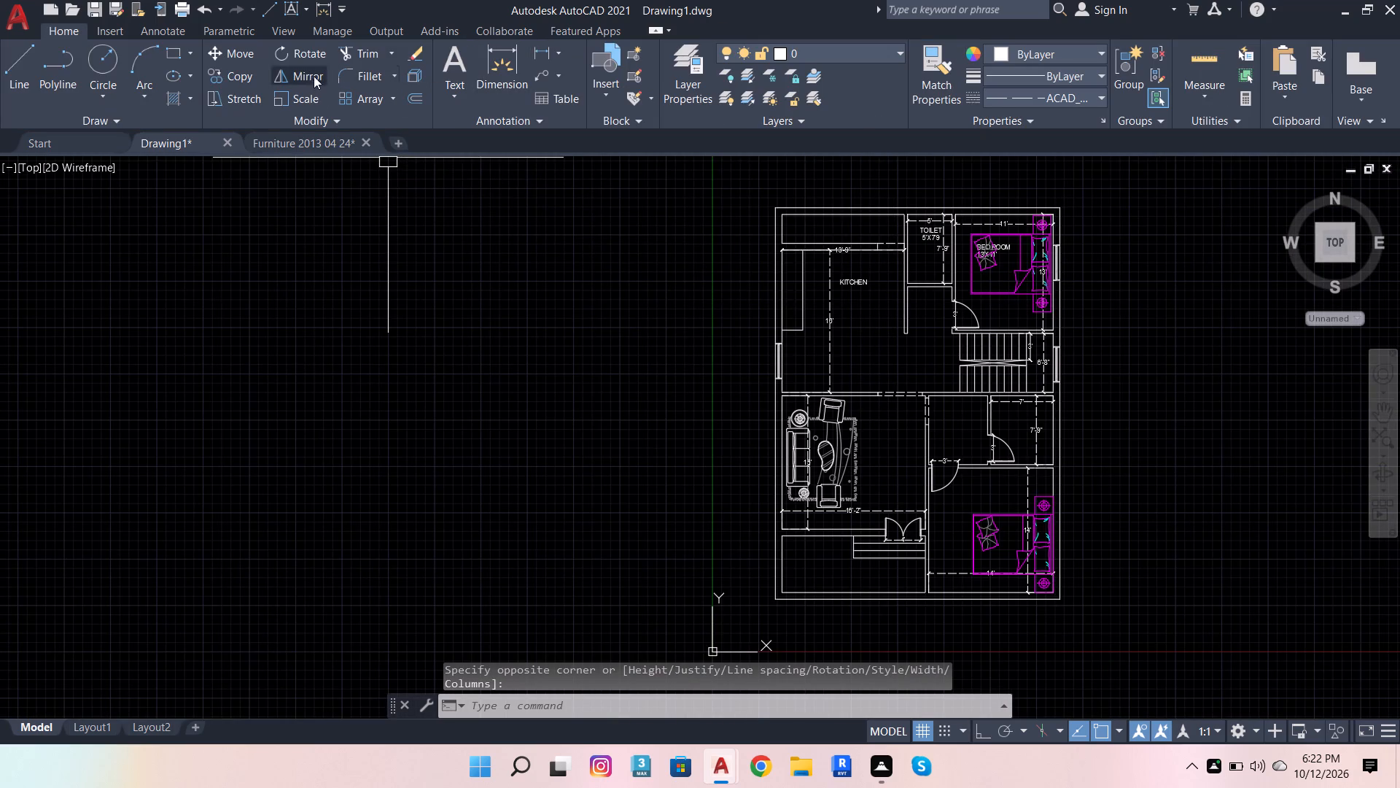
{"action": "left_click", "coordinate": [338, 142]}
{"action": "scroll", "coordinate": [583, 274], "scroll_direction": "down", "scroll_amount": 4}
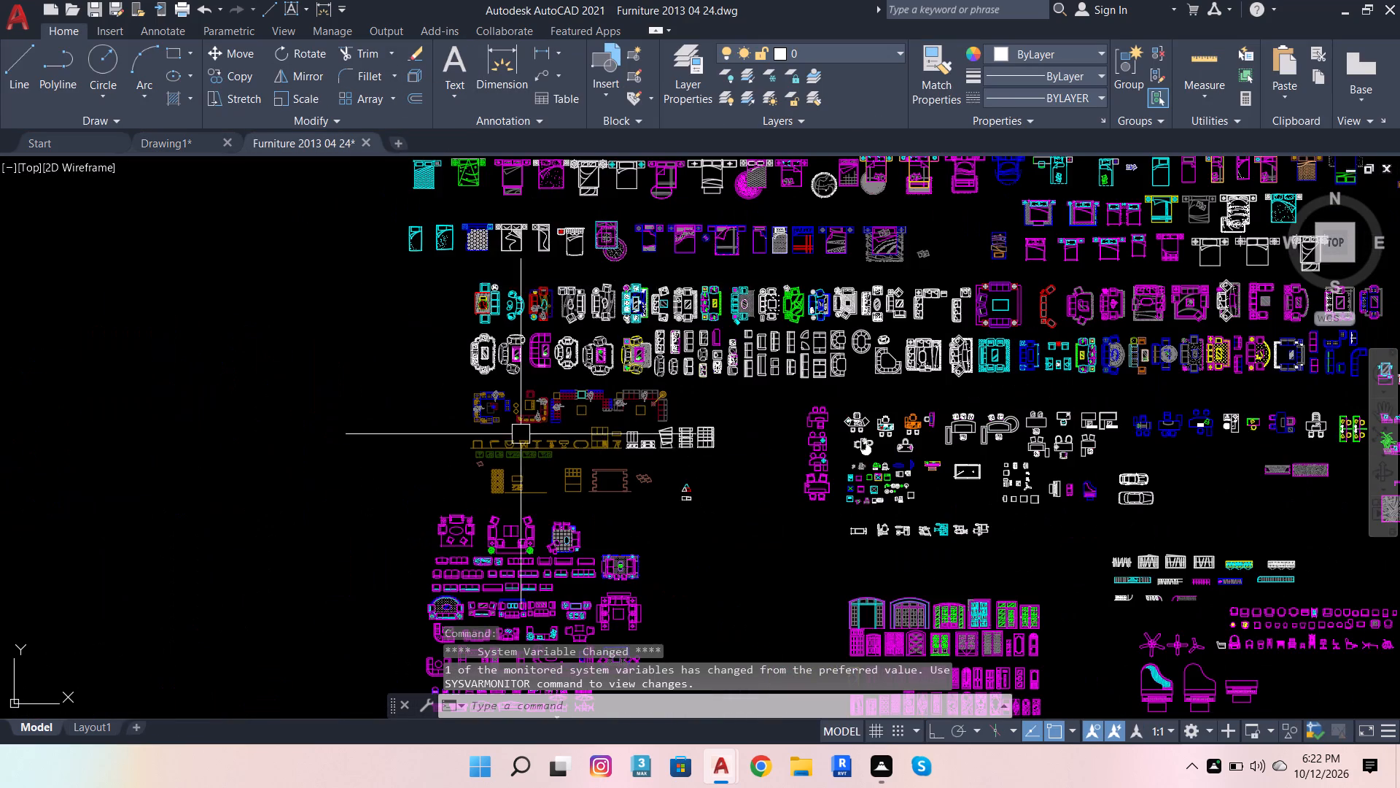
{"action": "scroll", "coordinate": [759, 414], "scroll_direction": "down", "scroll_amount": 1}
{"action": "scroll", "coordinate": [871, 484], "scroll_direction": "up", "scroll_amount": 2}
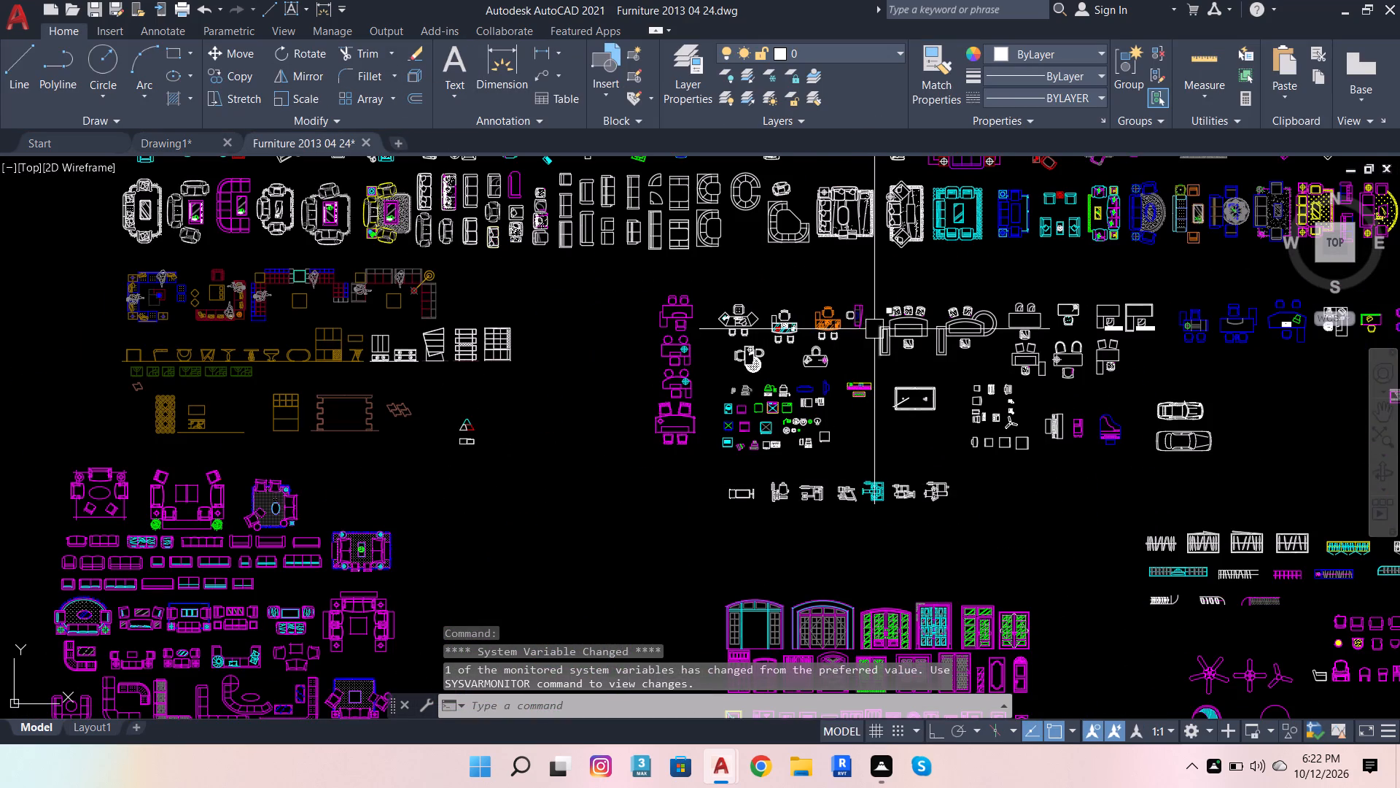
{"action": "scroll", "coordinate": [863, 328], "scroll_direction": "down", "scroll_amount": 3}
{"action": "scroll", "coordinate": [736, 540], "scroll_direction": "up", "scroll_amount": 2}
{"action": "scroll", "coordinate": [768, 399], "scroll_direction": "up", "scroll_amount": 3}
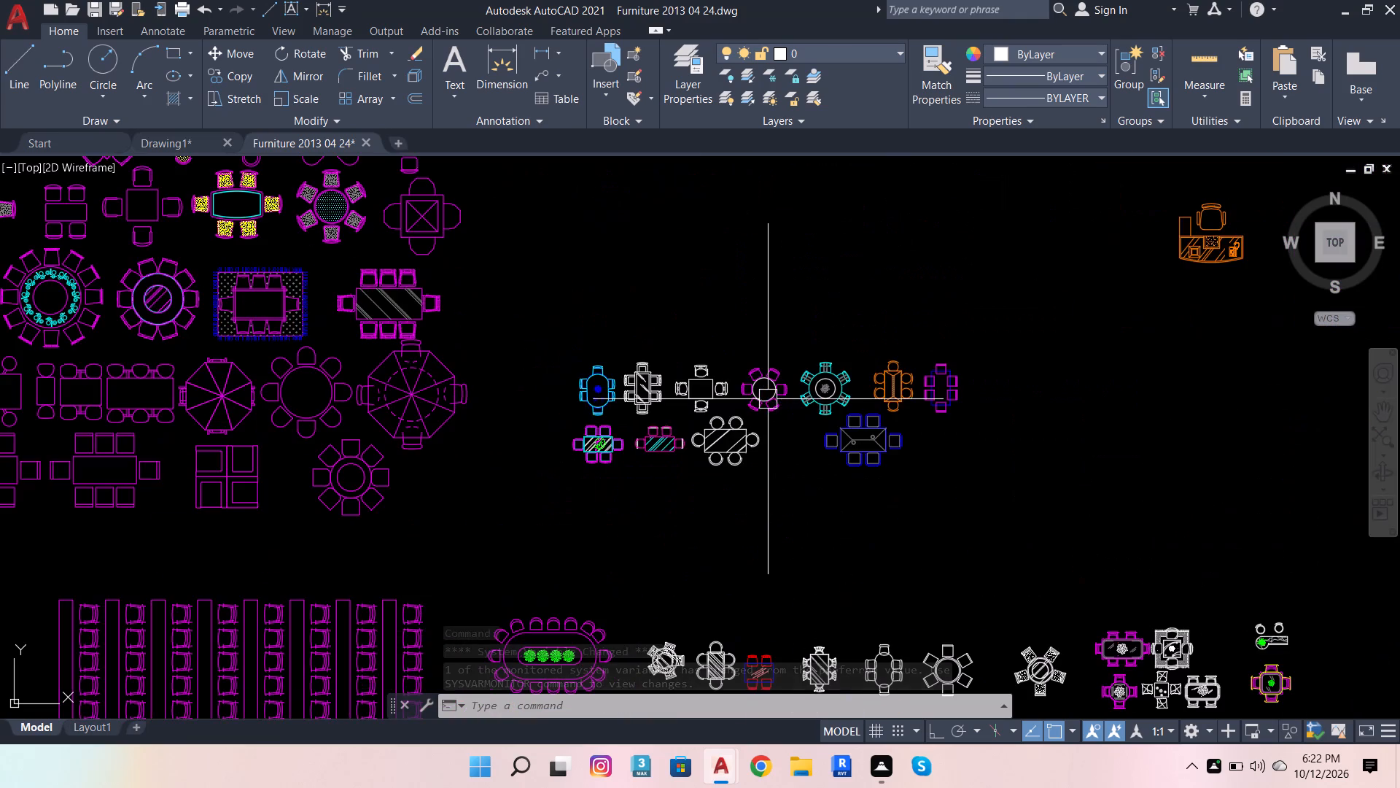
{"action": "scroll", "coordinate": [726, 430], "scroll_direction": "up", "scroll_amount": 2}
{"action": "scroll", "coordinate": [629, 405], "scroll_direction": "up", "scroll_amount": 1}
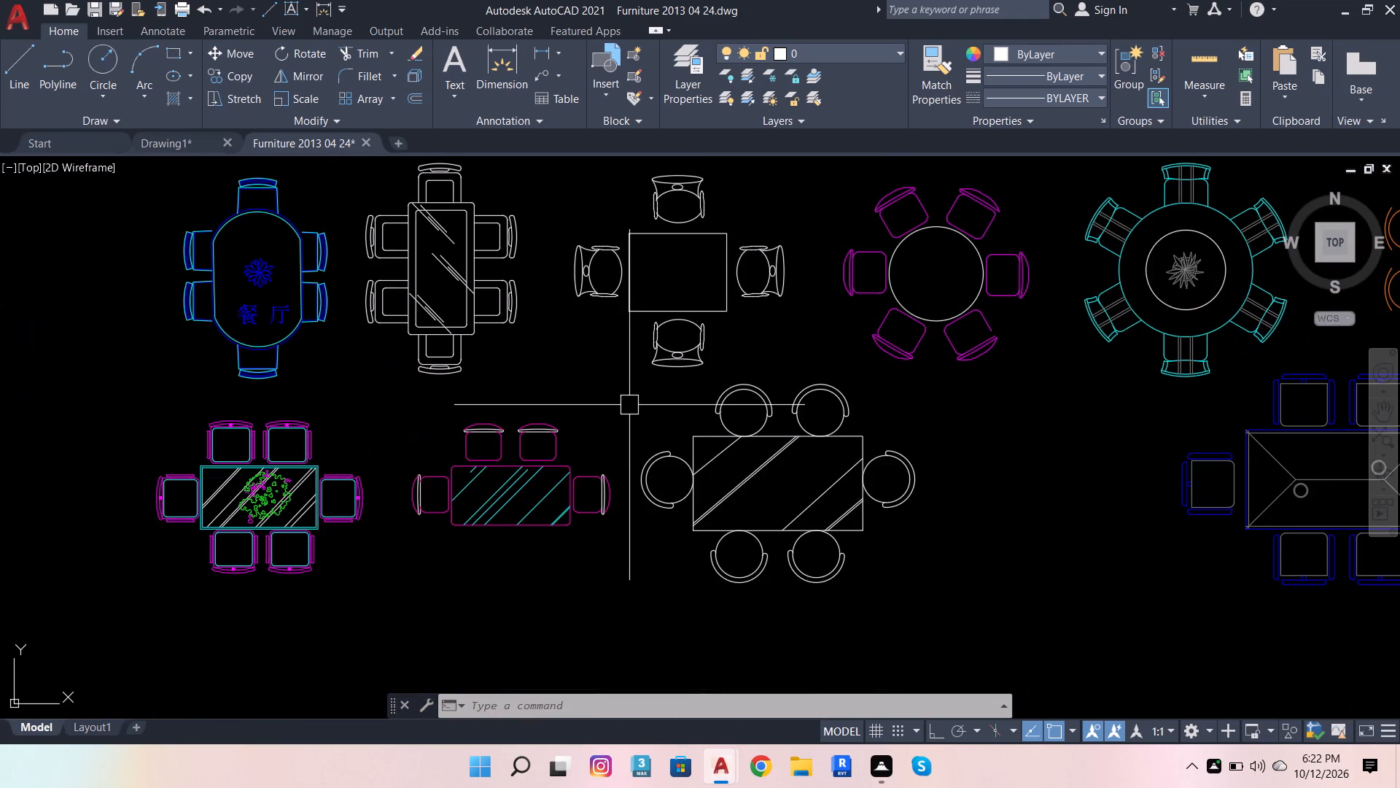
{"action": "scroll", "coordinate": [629, 405], "scroll_direction": "down", "scroll_amount": 2}
{"action": "scroll", "coordinate": [895, 471], "scroll_direction": "up", "scroll_amount": 1}
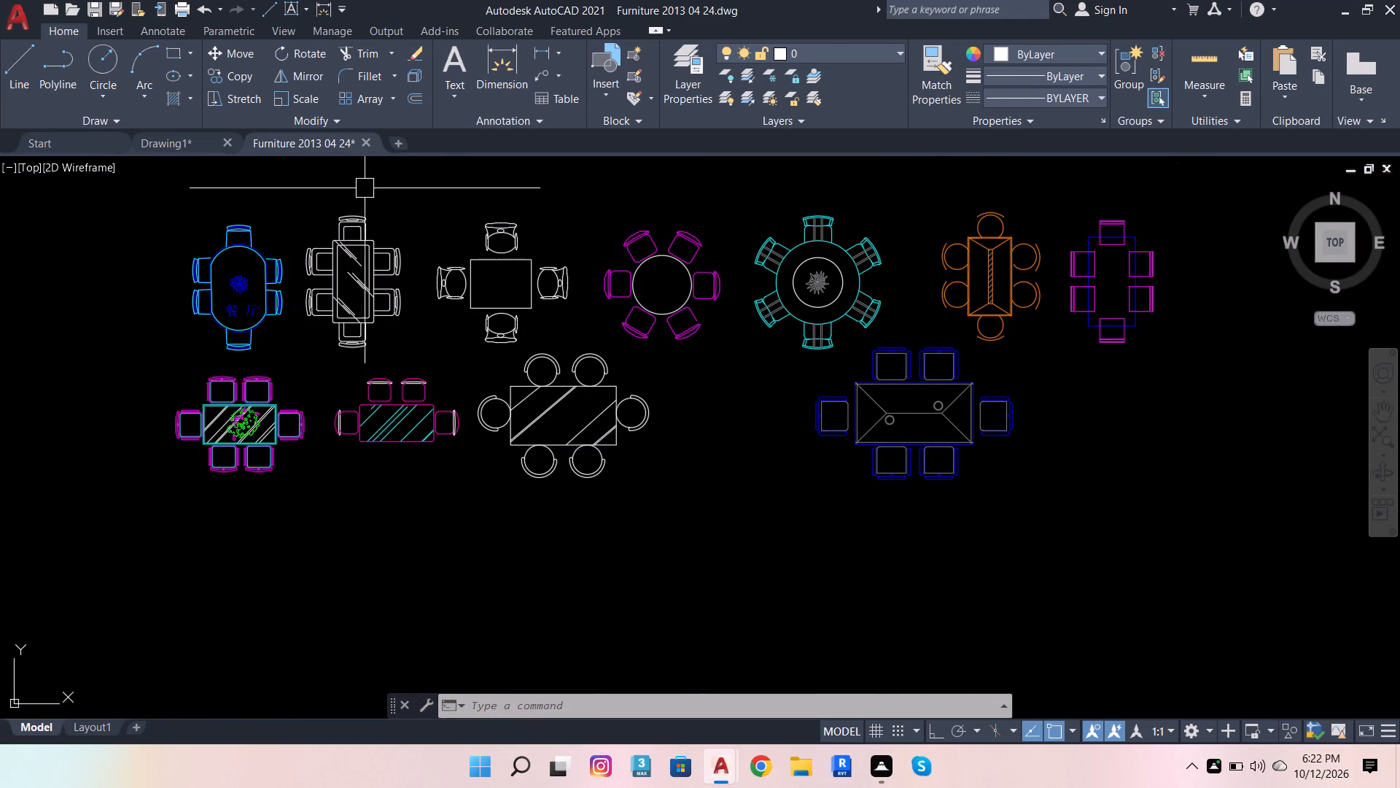
{"action": "left_click", "coordinate": [295, 201]}
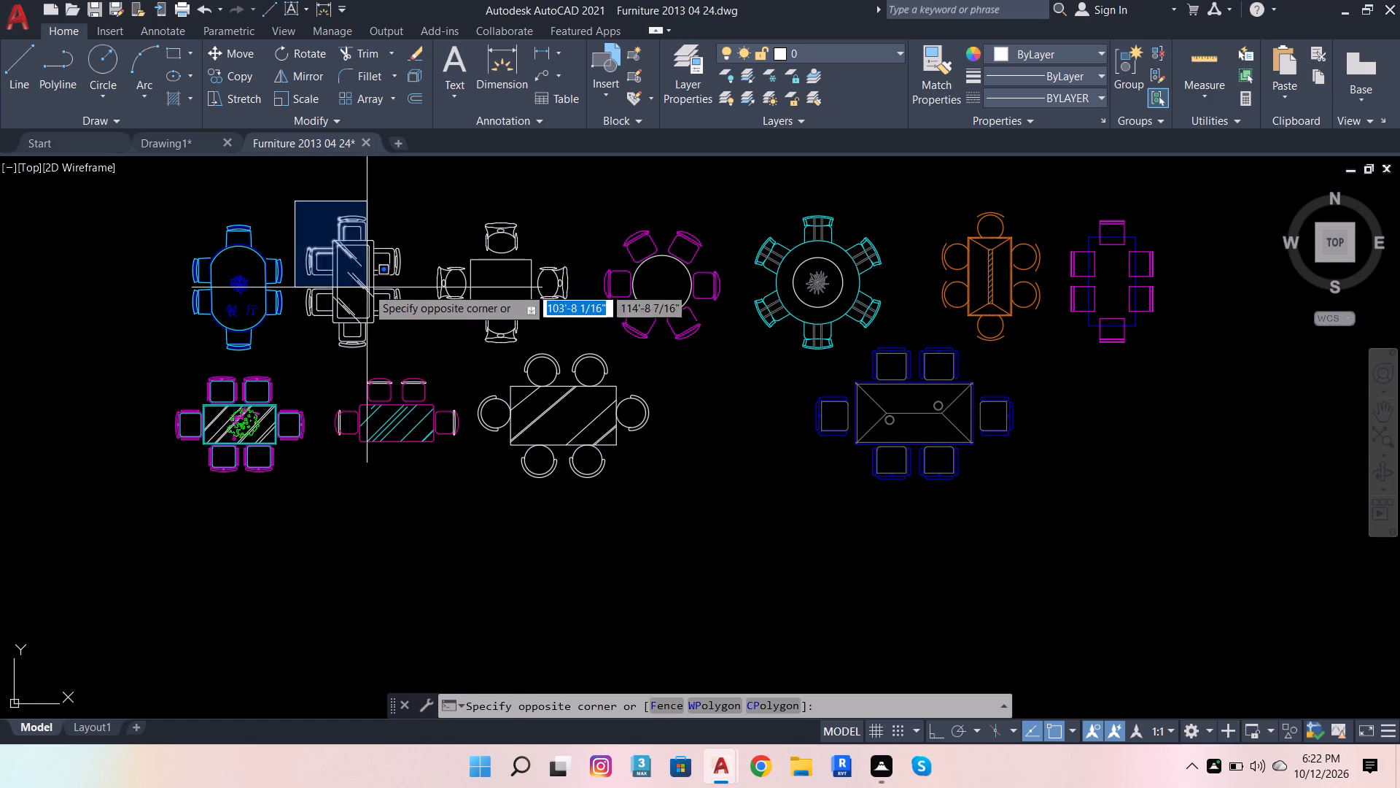
{"action": "left_click", "coordinate": [408, 356]}
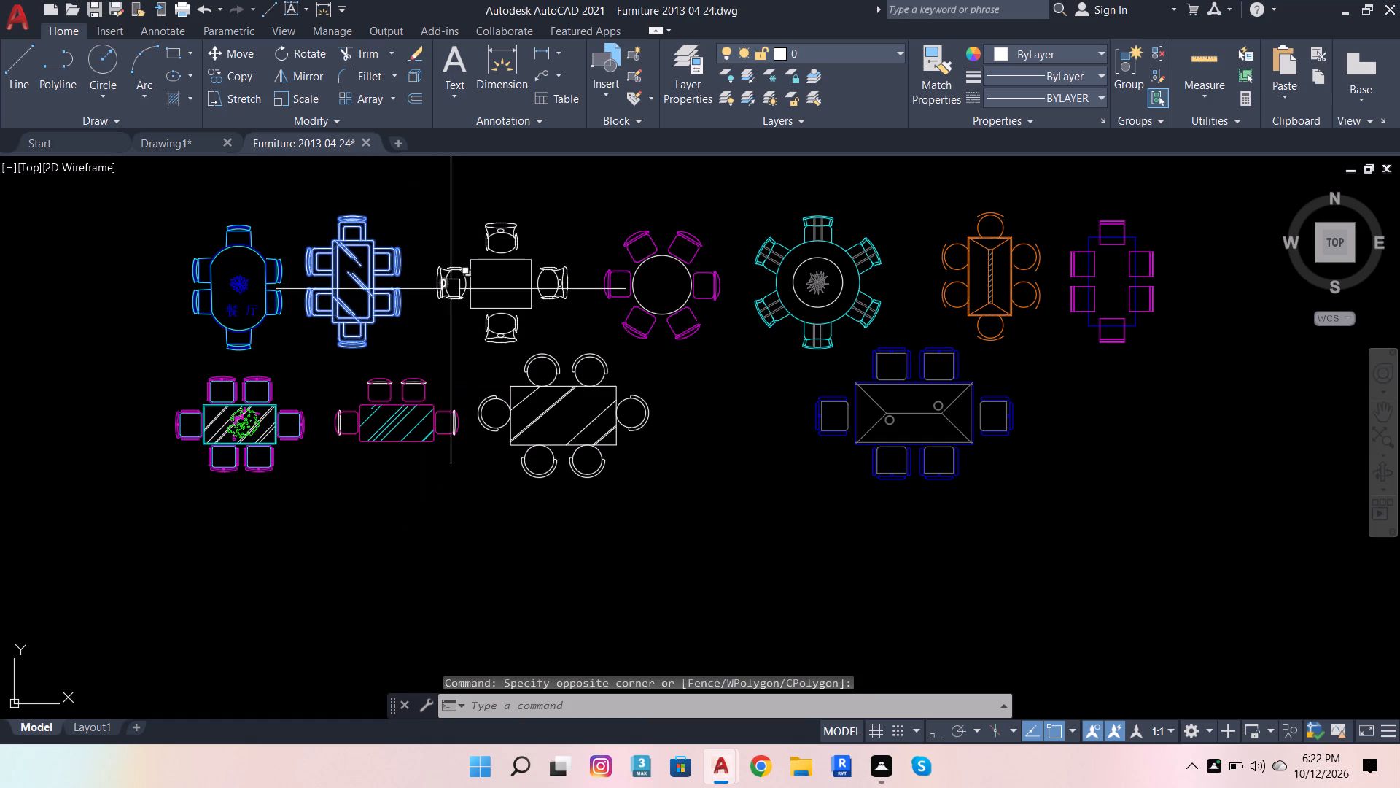
{"action": "key", "text": "ctrl+c"}
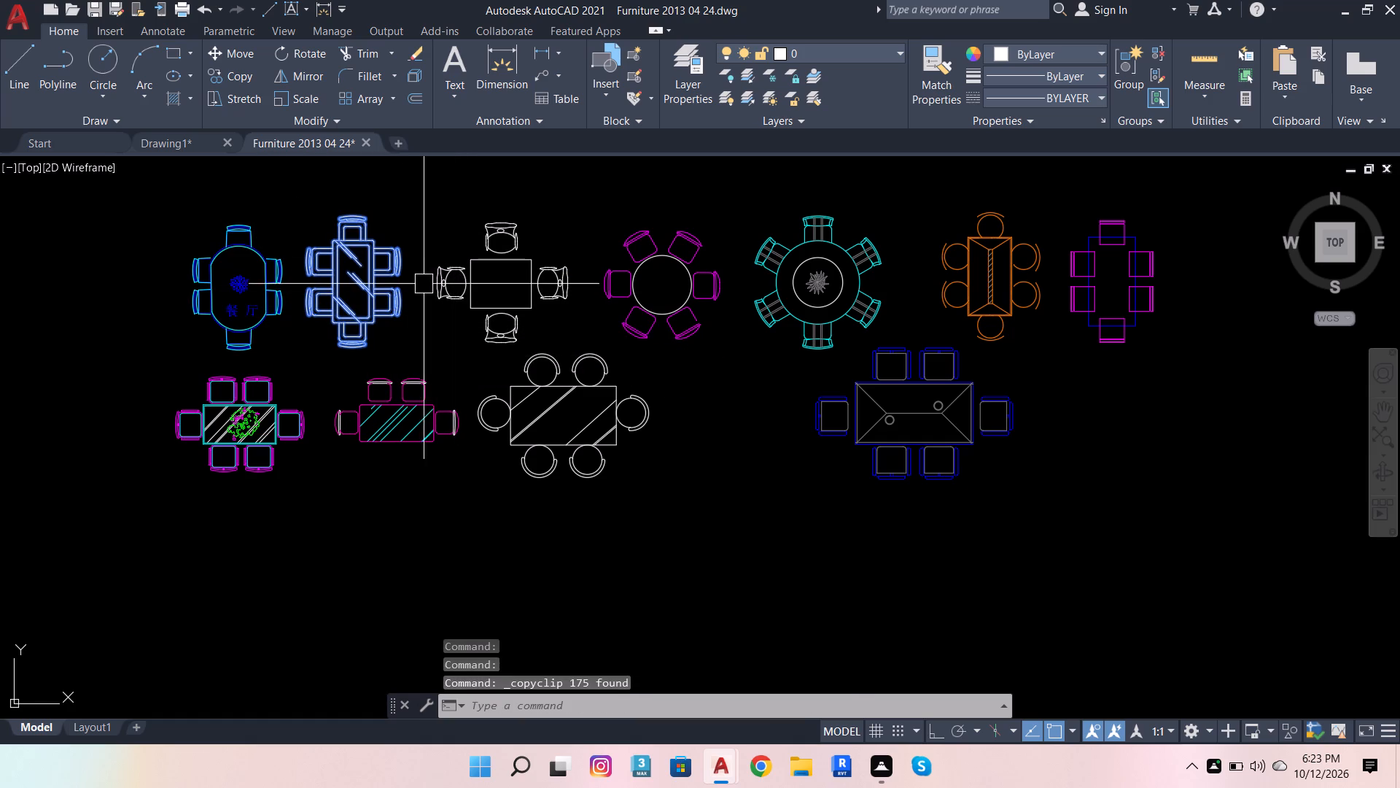
Paste the copied six-chair dining table into Drawing1, in the empty space outside the floor plan.
{"action": "left_click", "coordinate": [207, 142]}
{"action": "scroll", "coordinate": [873, 355], "scroll_direction": "up", "scroll_amount": 2}
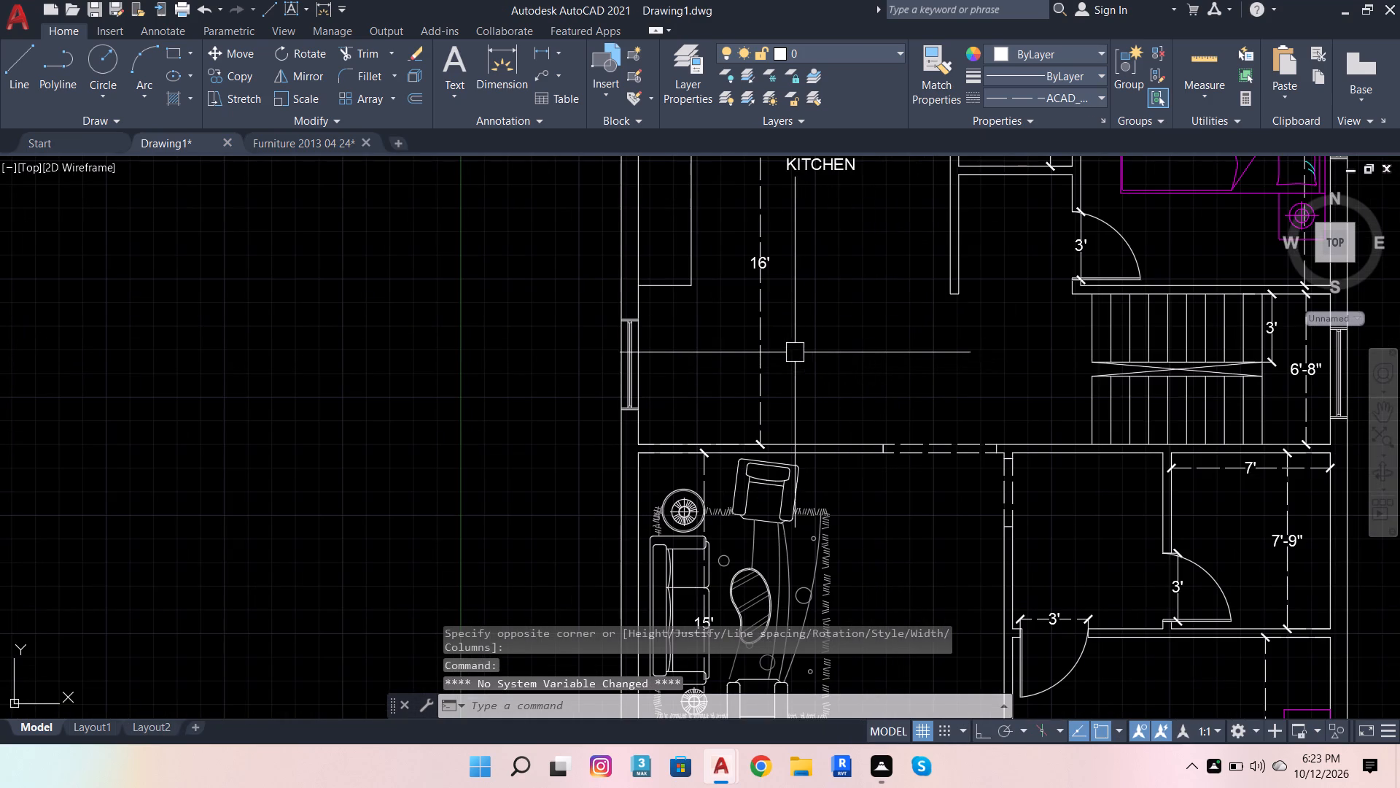
{"action": "key", "text": "ctrl+v"}
{"action": "left_click", "coordinate": [310, 390]}
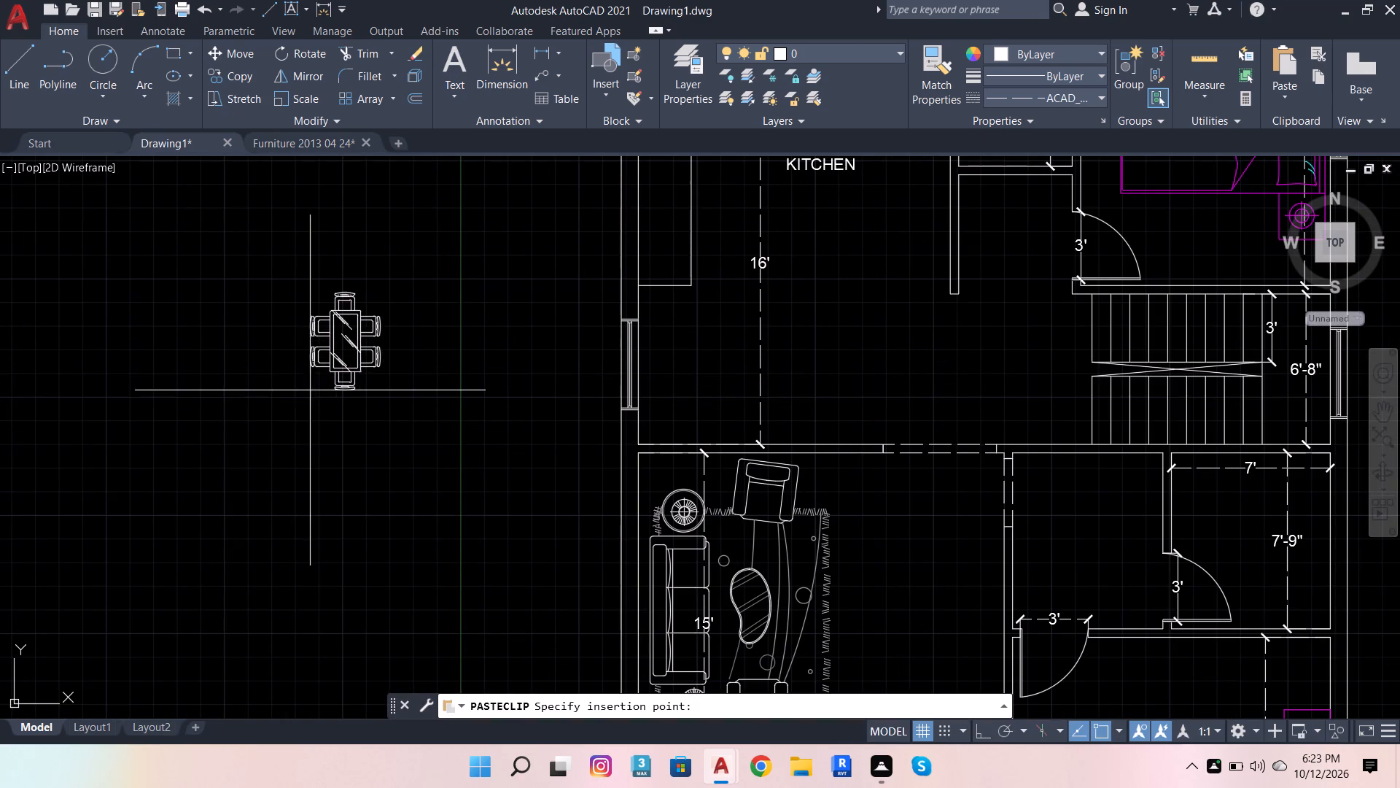
Rotate the pasted dining table a quarter turn with Ortho on, so its long side runs horizontally.
{"action": "left_click", "coordinate": [234, 212]}
{"action": "left_click", "coordinate": [411, 464]}
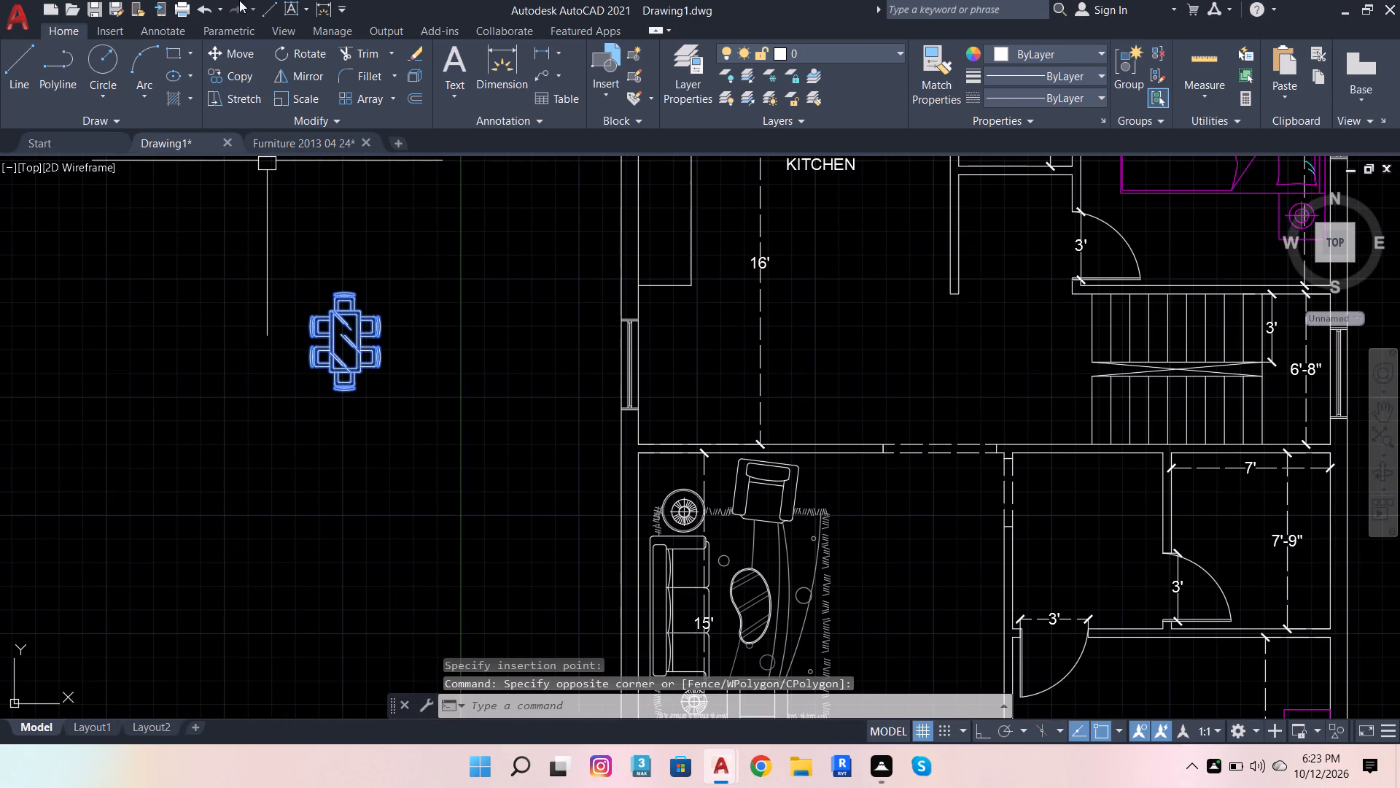
{"action": "left_click", "coordinate": [299, 56]}
{"action": "left_click", "coordinate": [340, 347]}
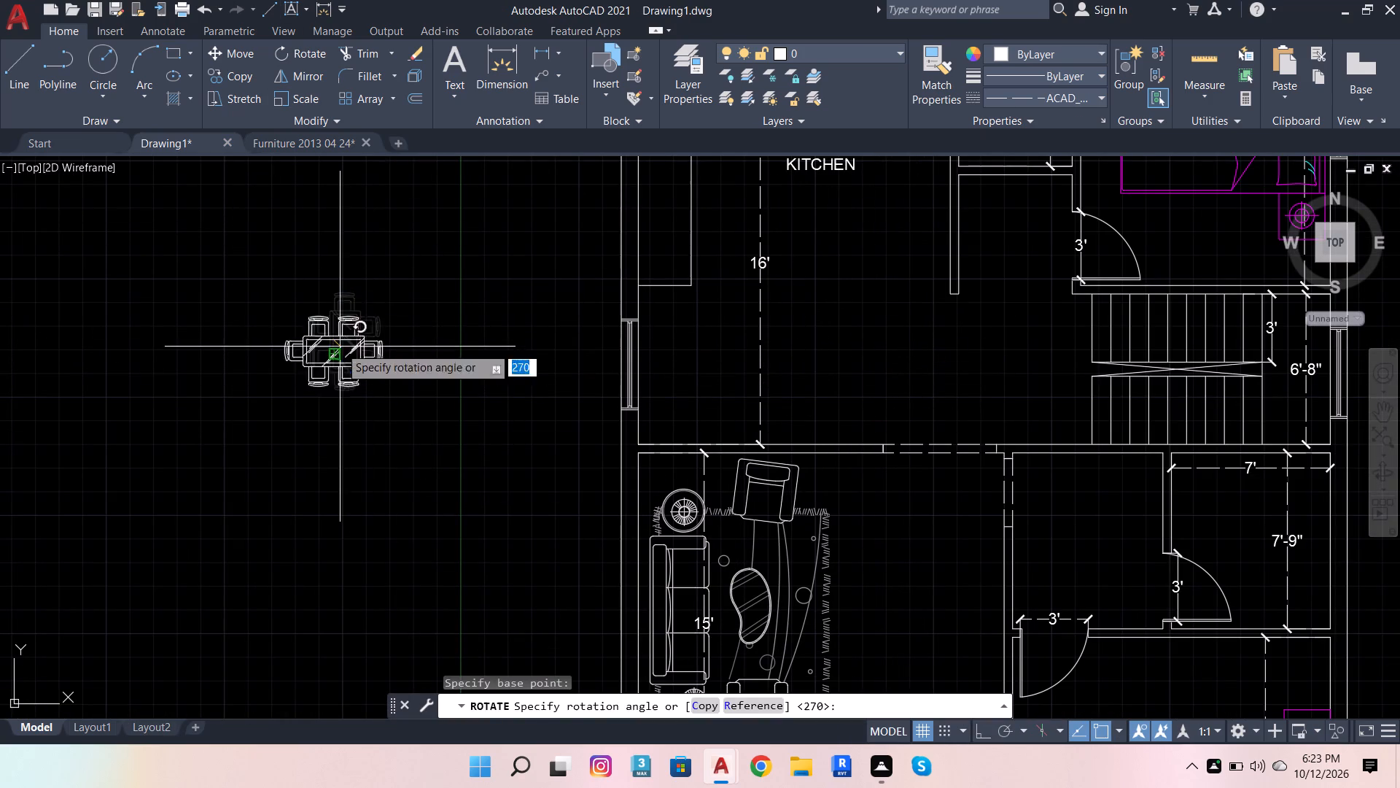
{"action": "left_click", "coordinate": [977, 736]}
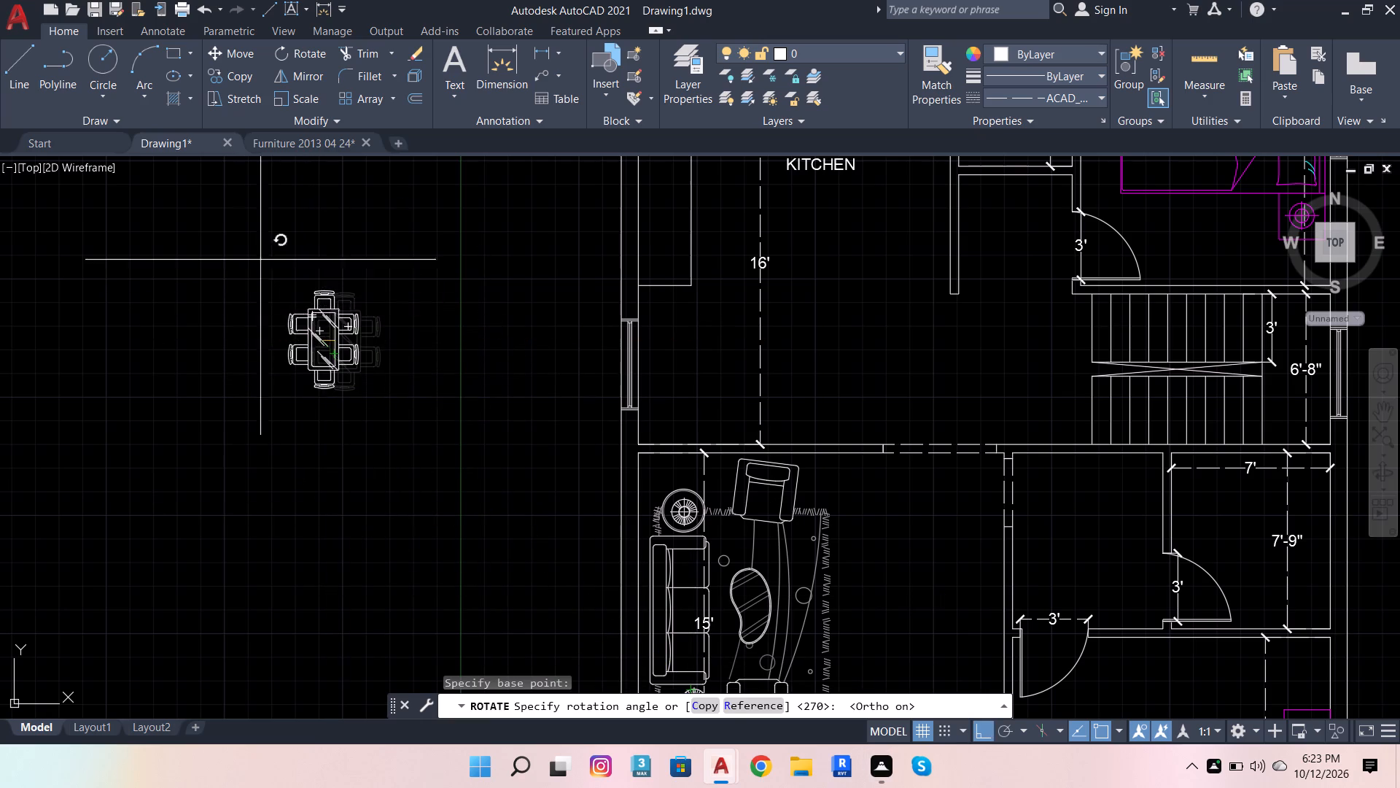
{"action": "left_click", "coordinate": [389, 250]}
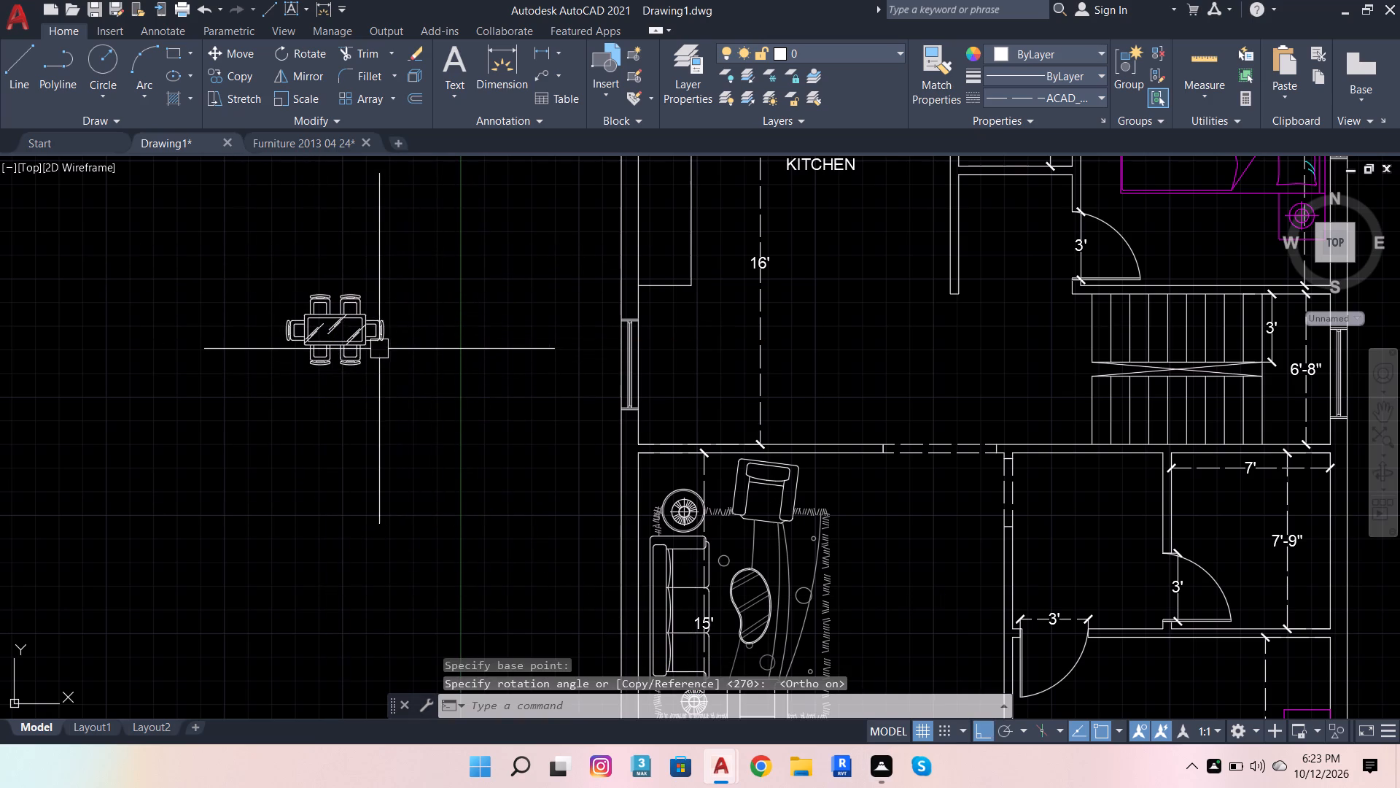
With Ortho off, move the dining table into the 13'-9" by 16' room, near the exterior wall window below the counter.
{"action": "left_click", "coordinate": [378, 349]}
{"action": "left_click", "coordinate": [139, 274]}
{"action": "left_click", "coordinate": [405, 408]}
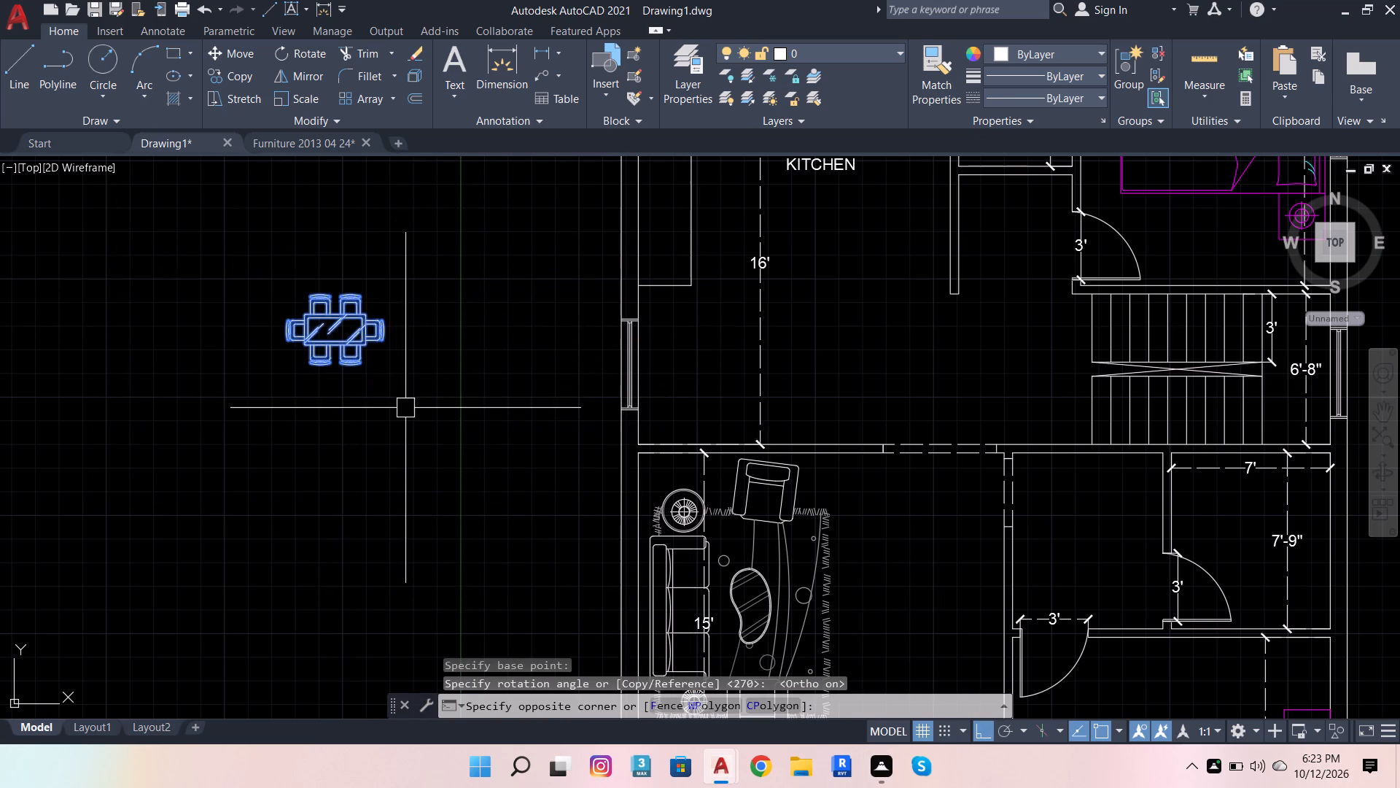
{"action": "left_click", "coordinate": [214, 49]}
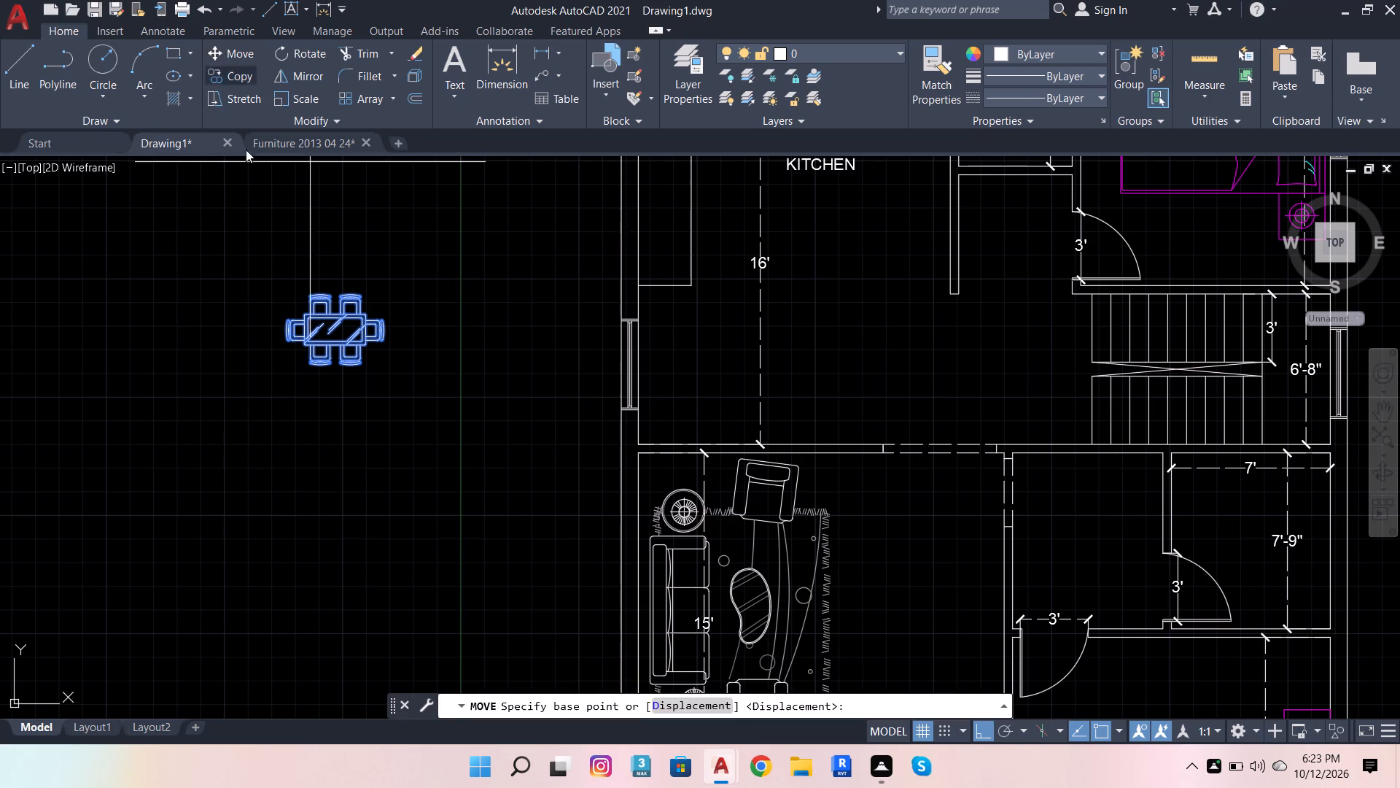
{"action": "left_click", "coordinate": [985, 737]}
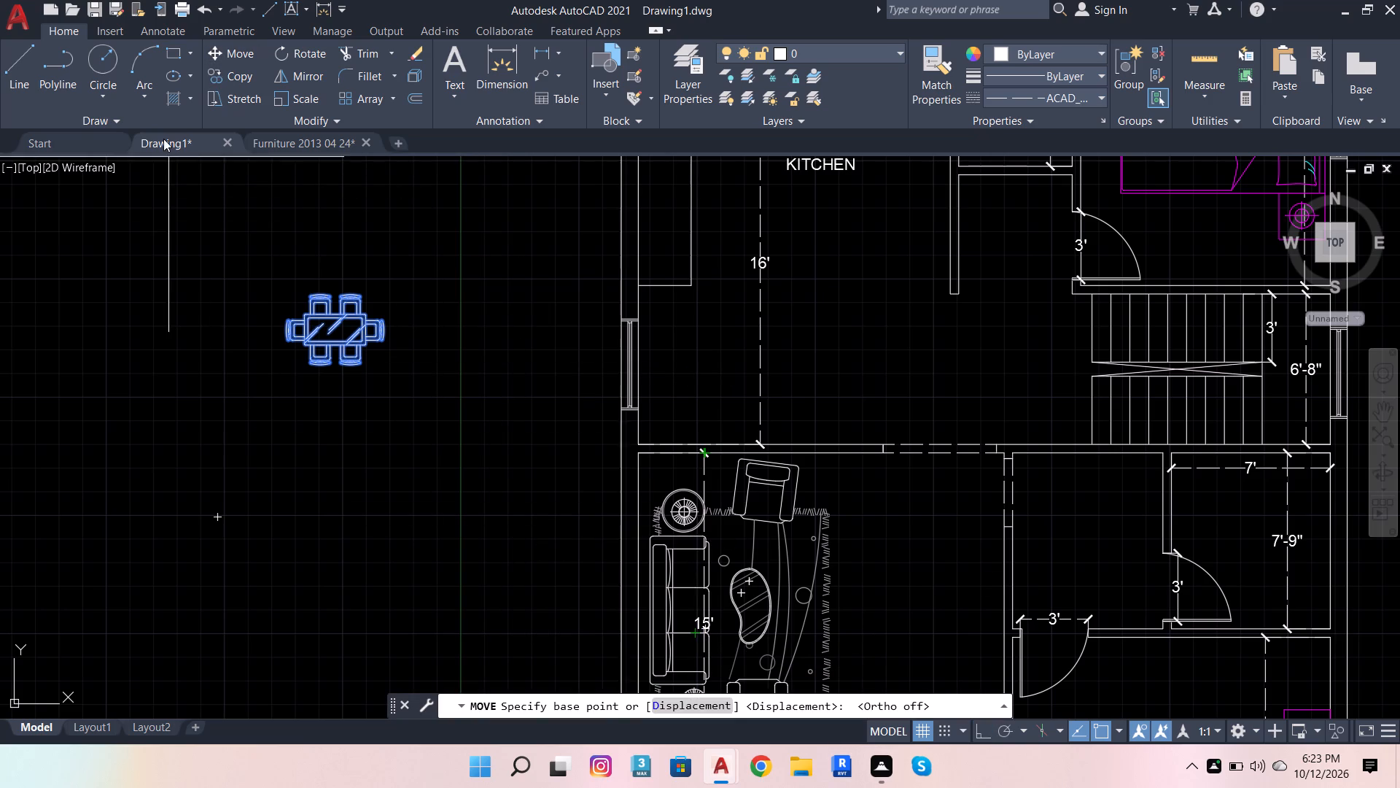
{"action": "left_click", "coordinate": [319, 327]}
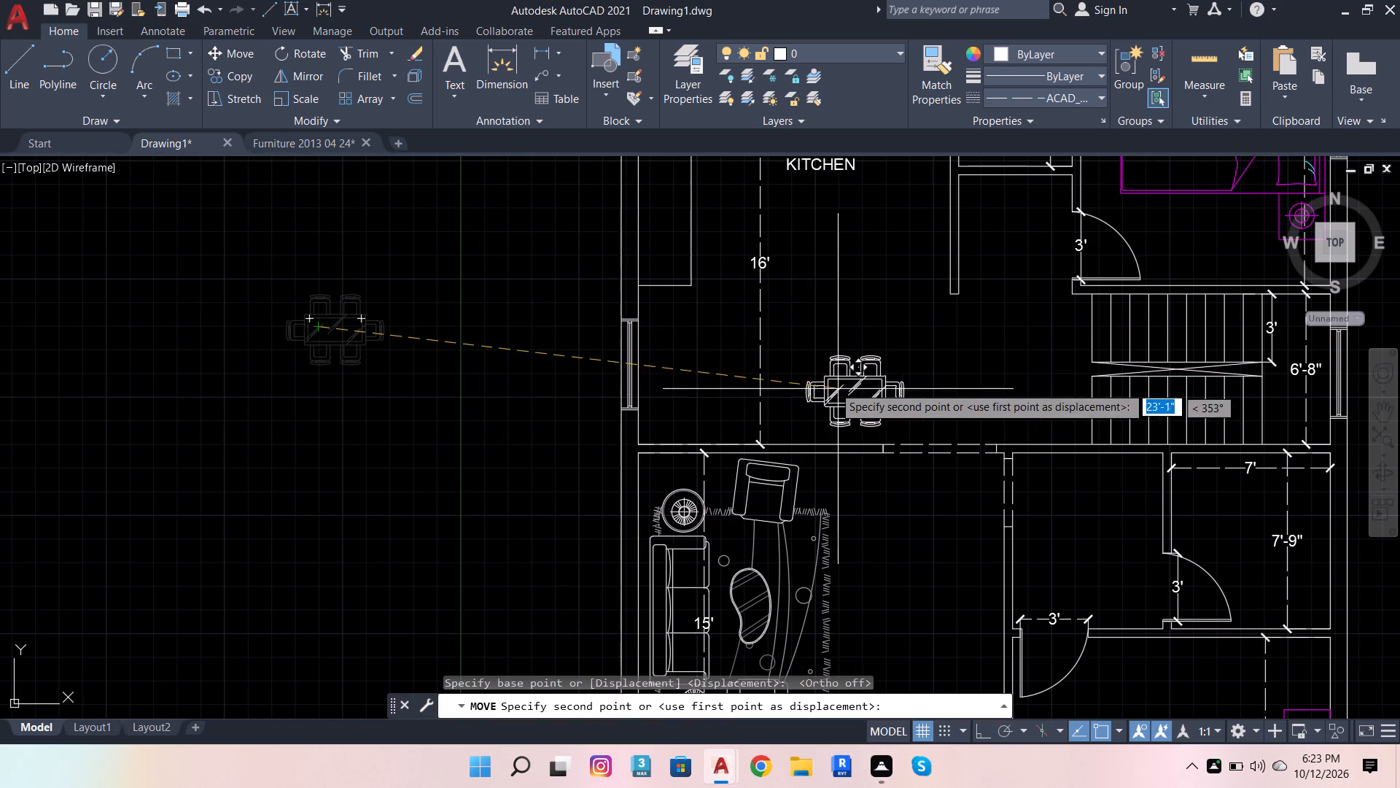
{"action": "scroll", "coordinate": [727, 367], "scroll_direction": "up", "scroll_amount": 2}
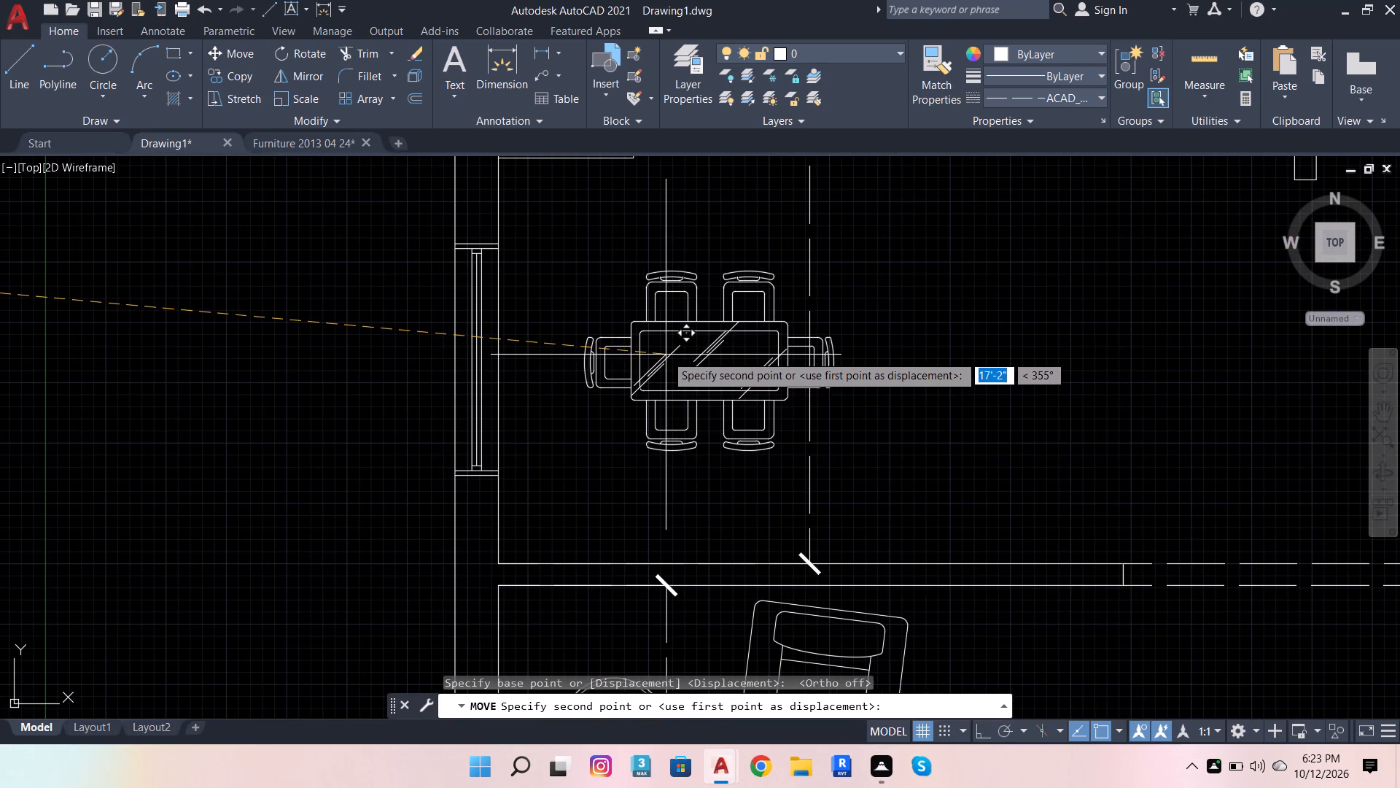
{"action": "left_click", "coordinate": [666, 355]}
Add multiline text DINING beside the dining table, on the side away from the window.
{"action": "scroll", "coordinate": [792, 389], "scroll_direction": "down", "scroll_amount": 3}
{"action": "scroll", "coordinate": [908, 426], "scroll_direction": "down", "scroll_amount": 1}
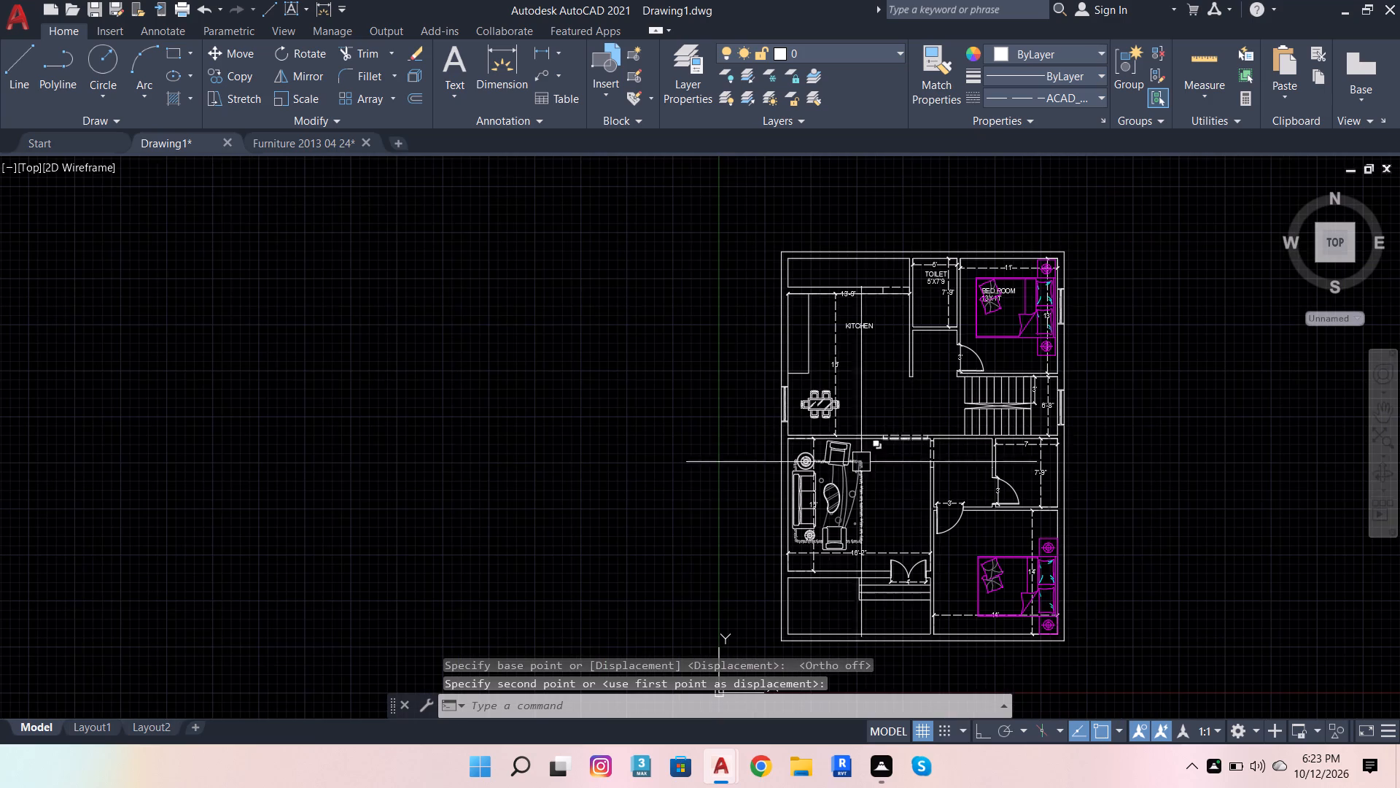
{"action": "scroll", "coordinate": [824, 519], "scroll_direction": "up", "scroll_amount": 1}
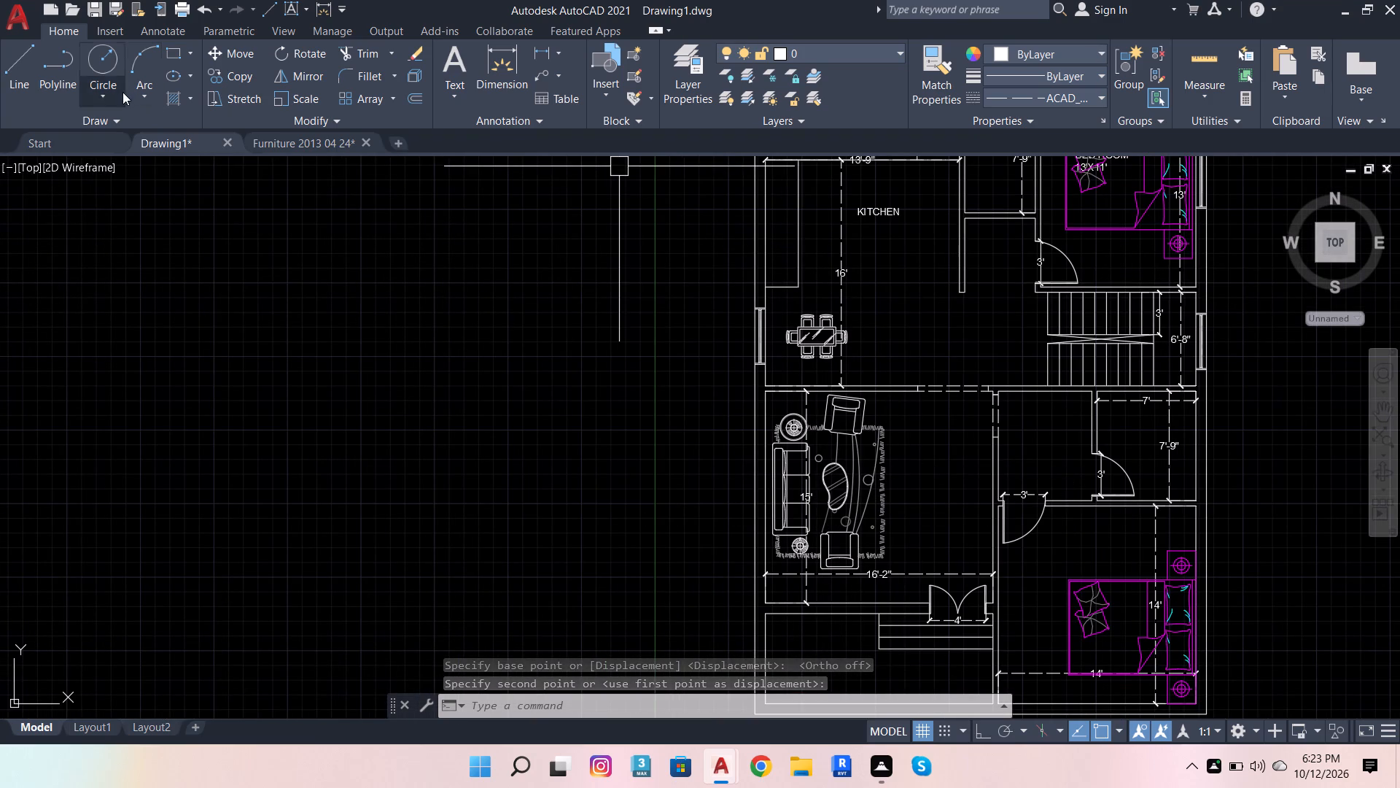
{"action": "left_click", "coordinate": [450, 70]}
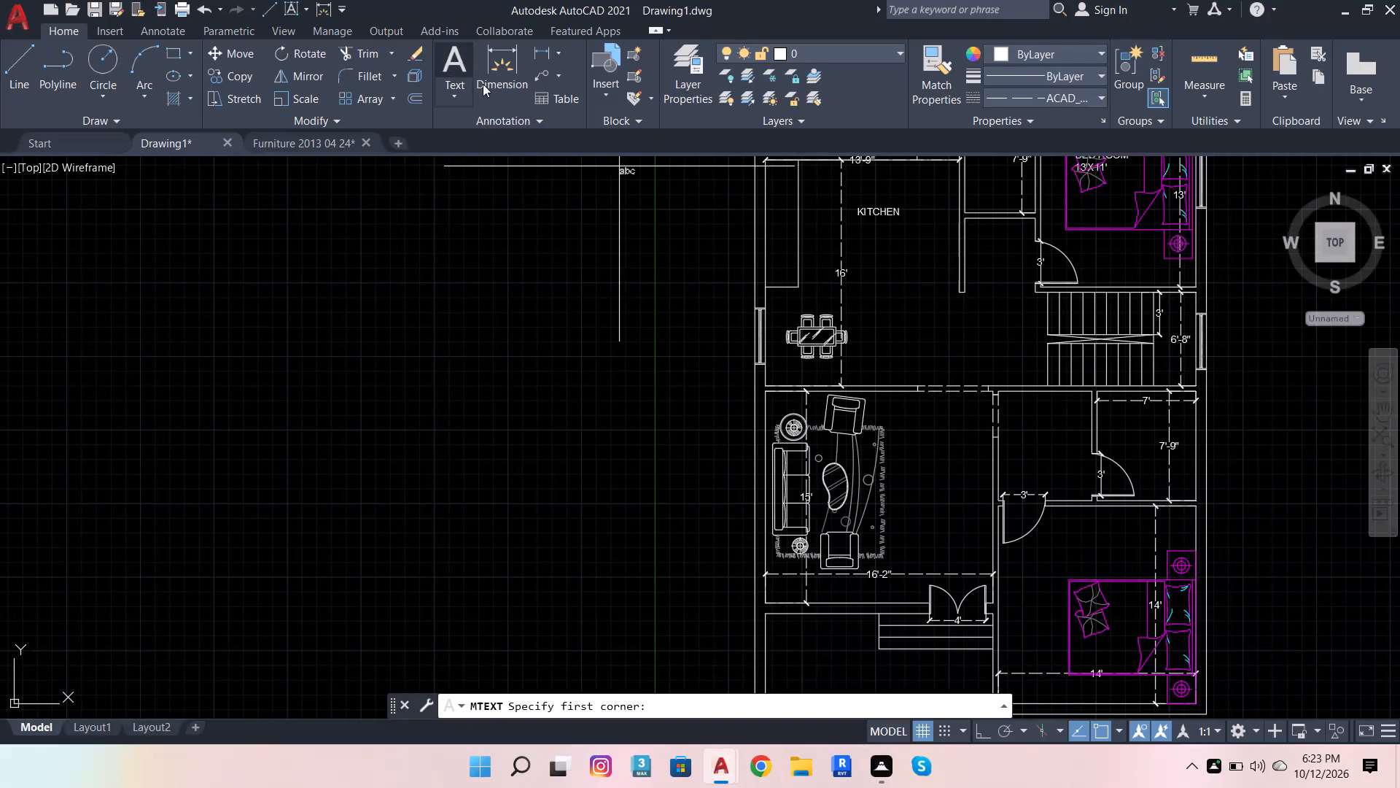
{"action": "scroll", "coordinate": [985, 328], "scroll_direction": "up", "scroll_amount": 2}
{"action": "left_click", "coordinate": [666, 337]}
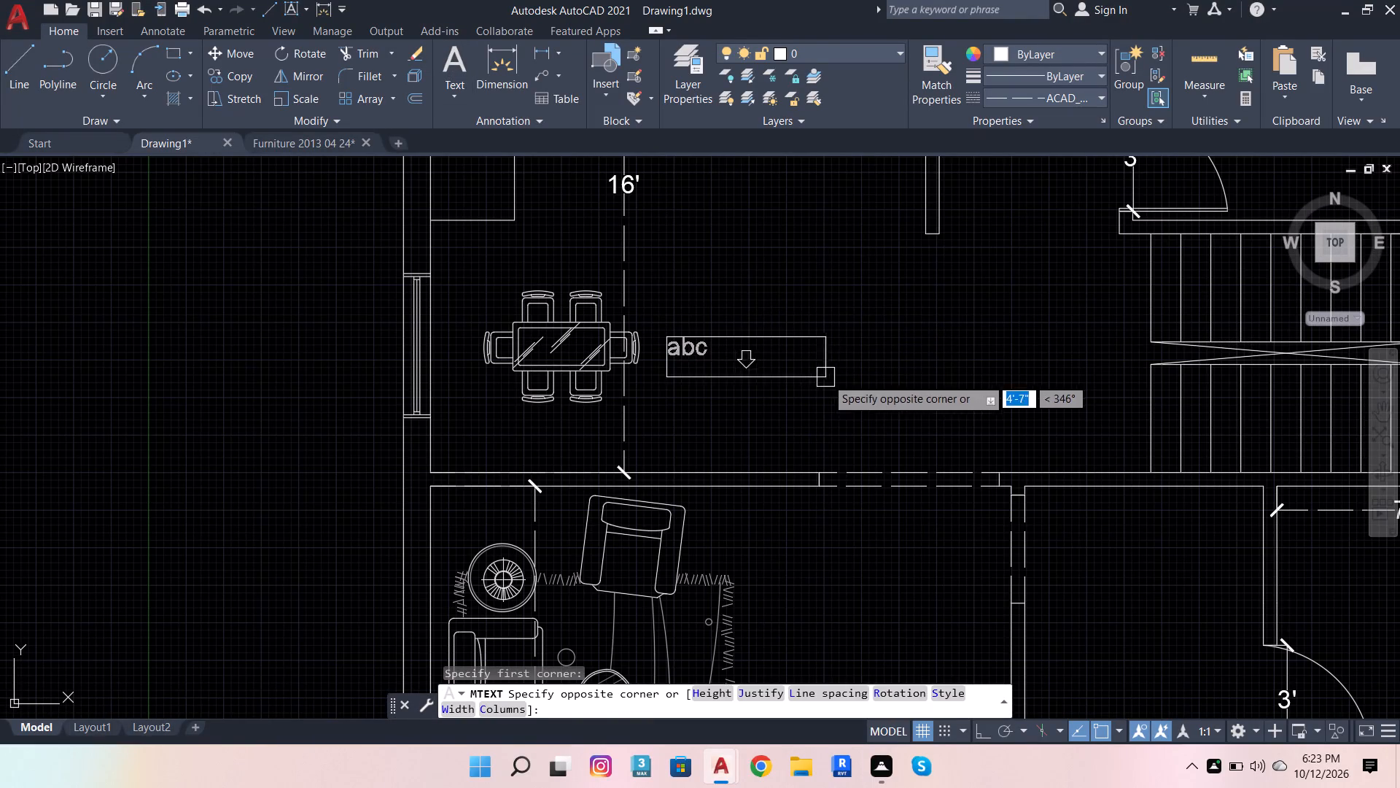
{"action": "left_click", "coordinate": [841, 386]}
{"action": "scroll", "coordinate": [758, 387], "scroll_direction": "up", "scroll_amount": 2}
{"action": "type", "text": "DUI"}
{"action": "key", "text": "BackSpace"}
{"action": "key", "text": "BackSpace"}
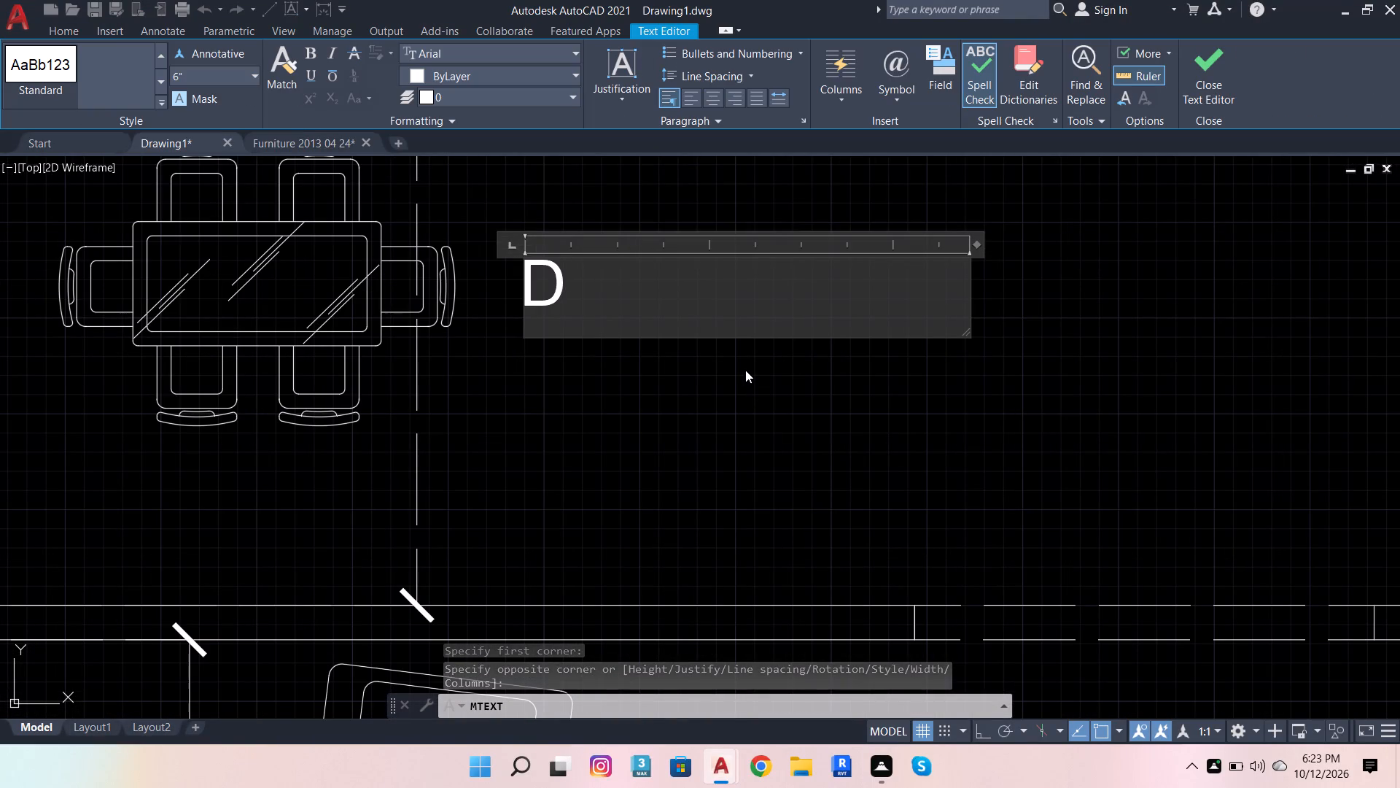
{"action": "type", "text": "INI"}
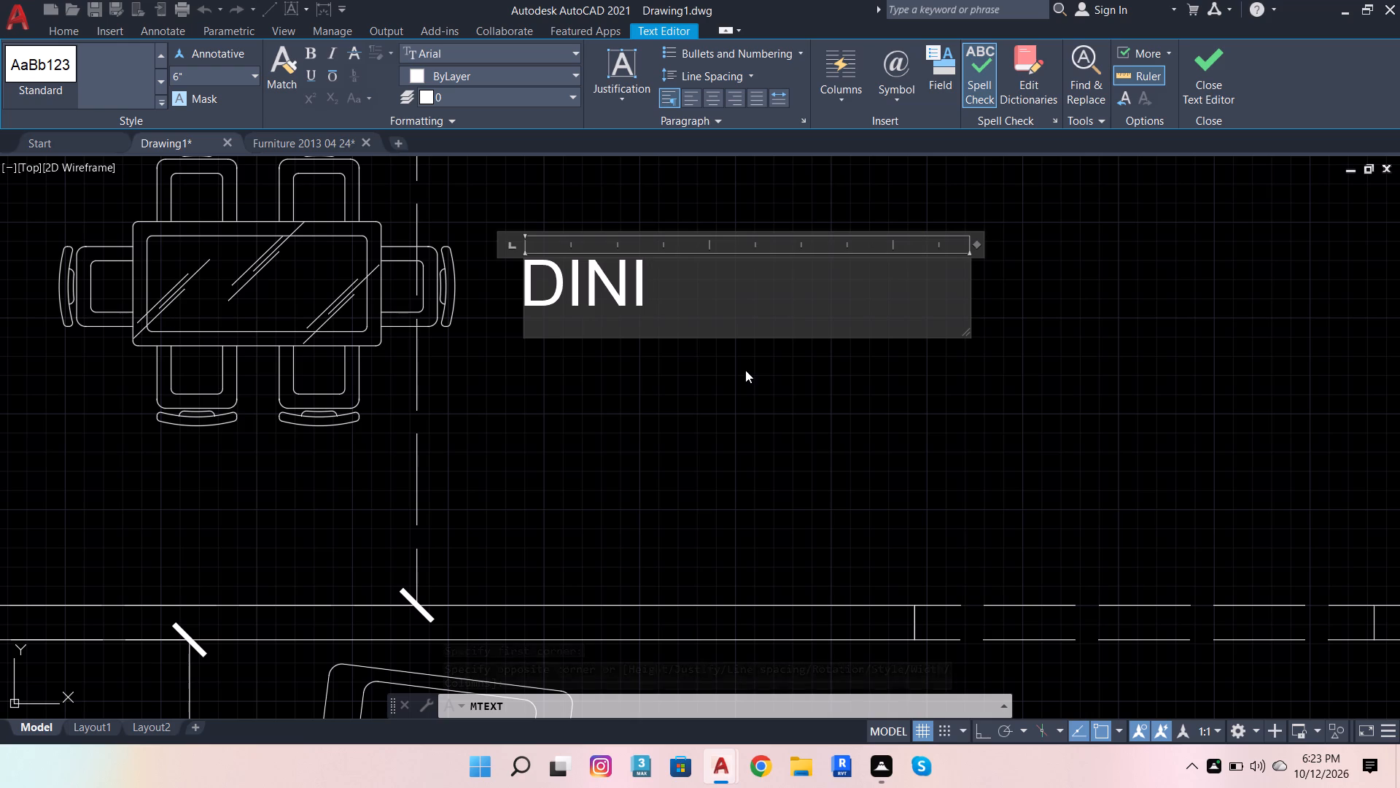
{"action": "key", "text": "n"}
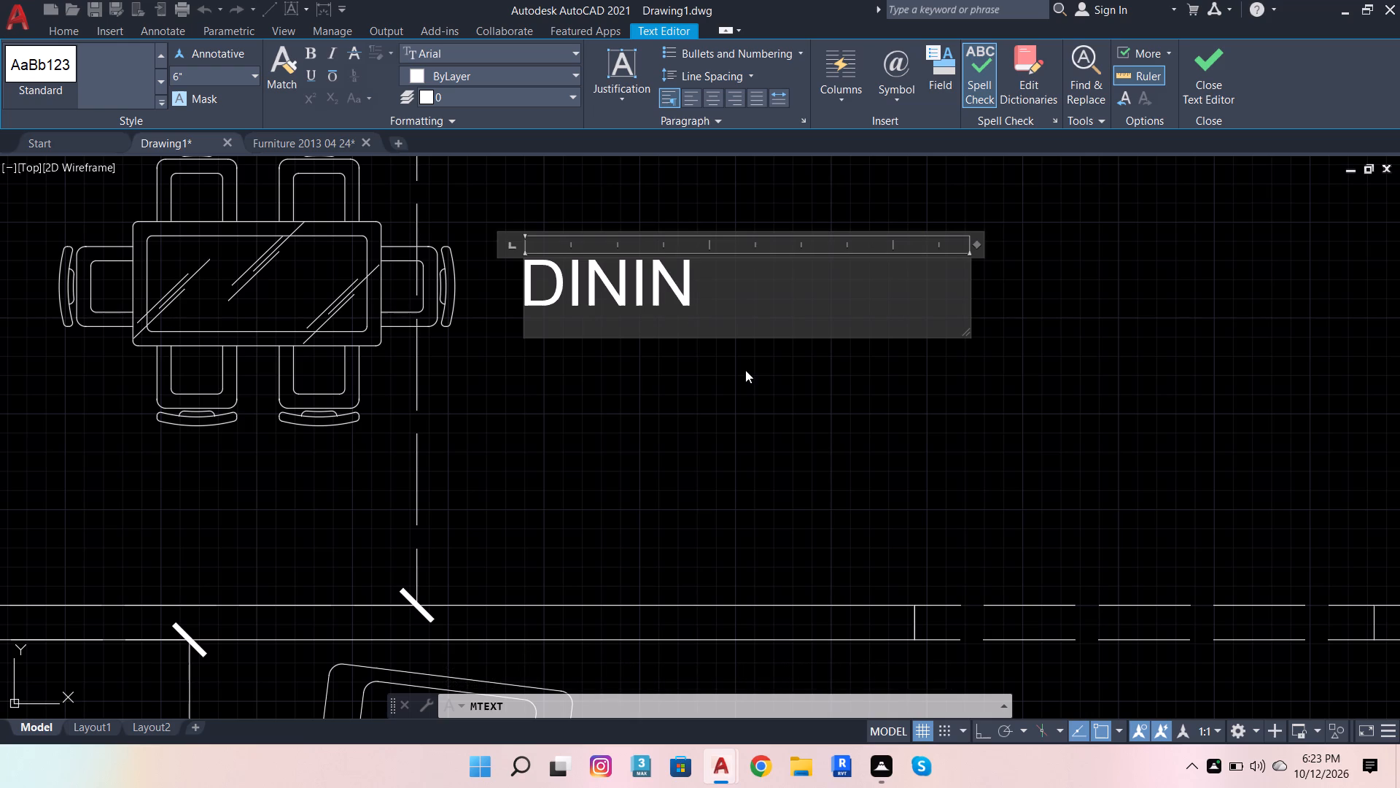
{"action": "key", "text": "g"}
{"action": "left_click", "coordinate": [745, 370]}
{"action": "scroll", "coordinate": [818, 329], "scroll_direction": "down", "scroll_amount": 3}
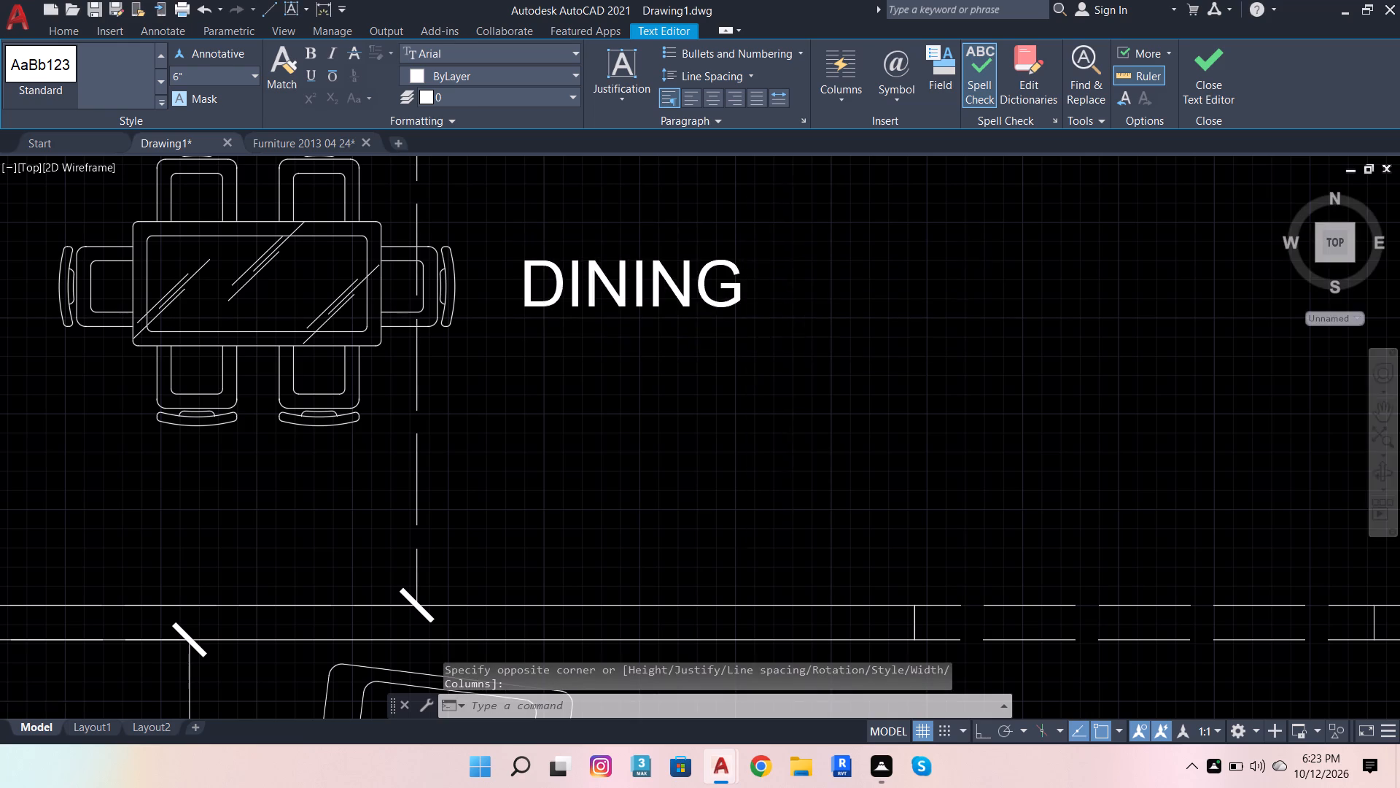
Add multiline text LIVING in the open area beside the rug in the 16'-2" by 15' room.
{"action": "scroll", "coordinate": [844, 445], "scroll_direction": "down", "scroll_amount": 2}
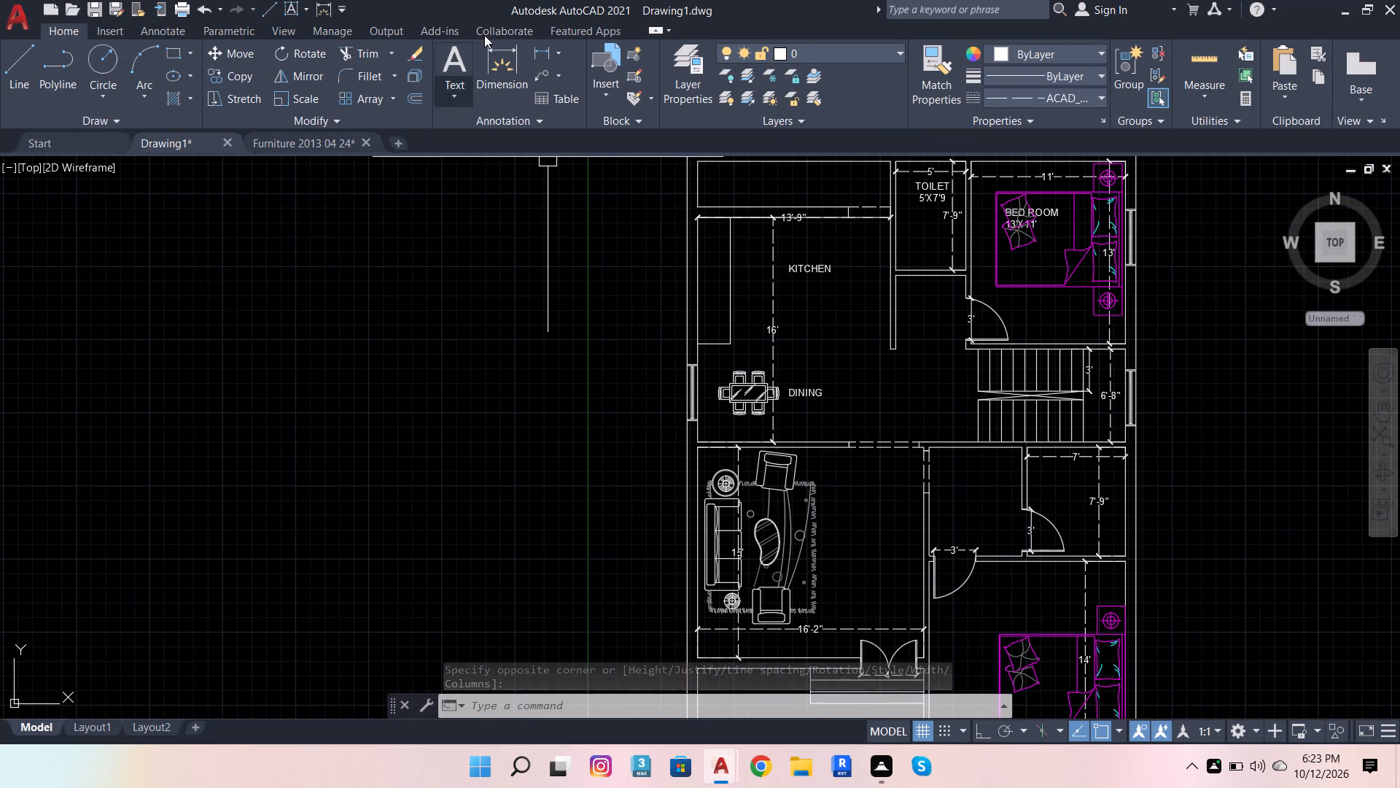
{"action": "left_click", "coordinate": [462, 55]}
{"action": "scroll", "coordinate": [884, 534], "scroll_direction": "up", "scroll_amount": 1}
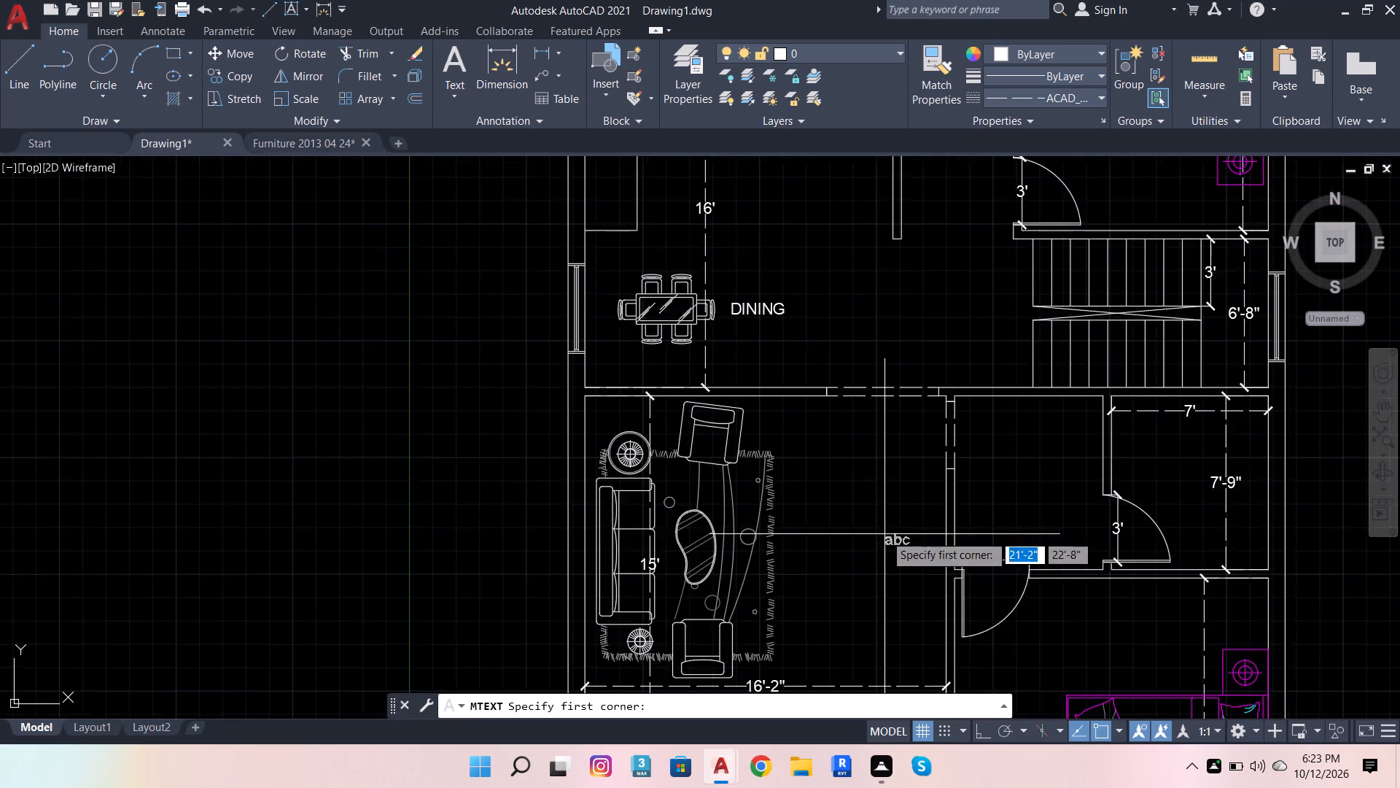
{"action": "scroll", "coordinate": [884, 534], "scroll_direction": "up", "scroll_amount": 2}
{"action": "left_click", "coordinate": [677, 415]}
{"action": "left_click", "coordinate": [970, 471]}
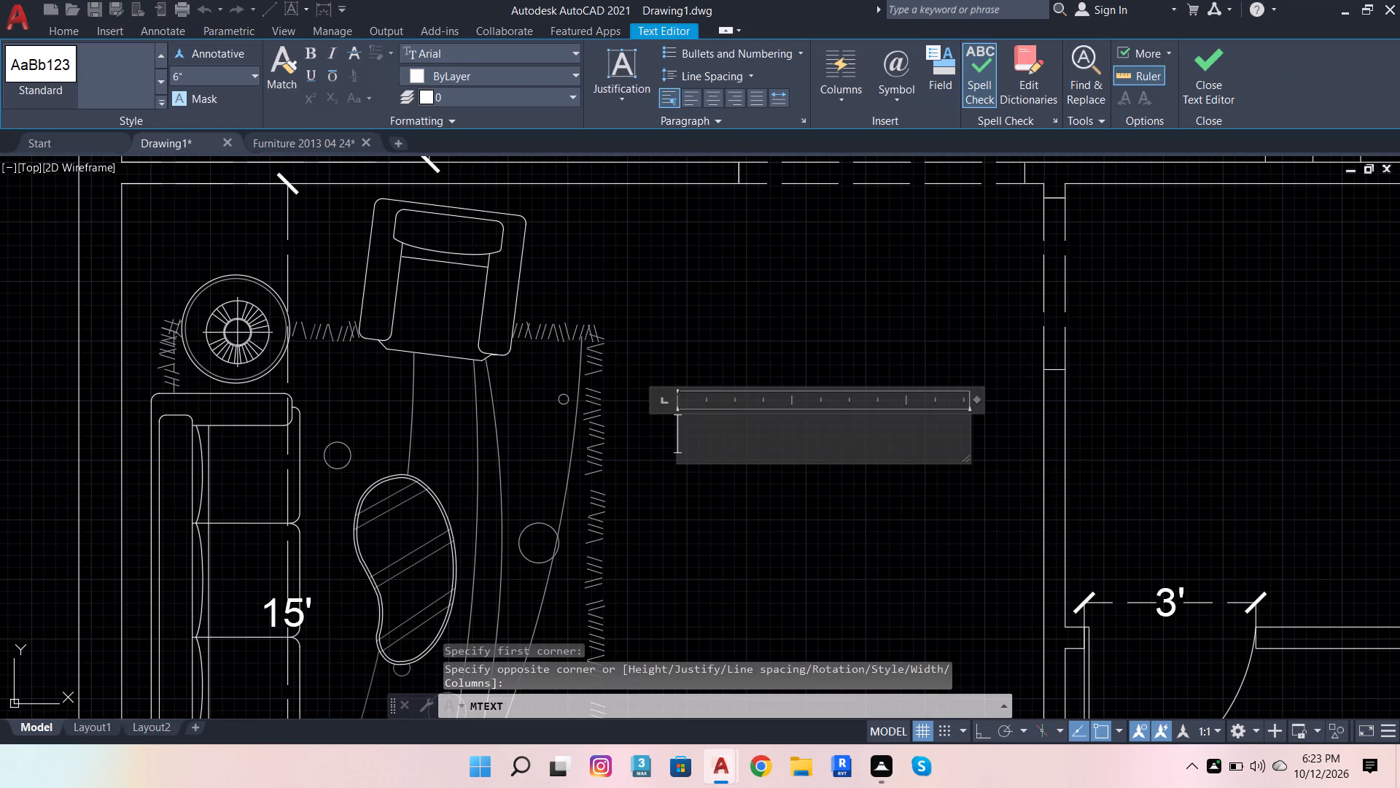
{"action": "type", "text": "LIVIN"}
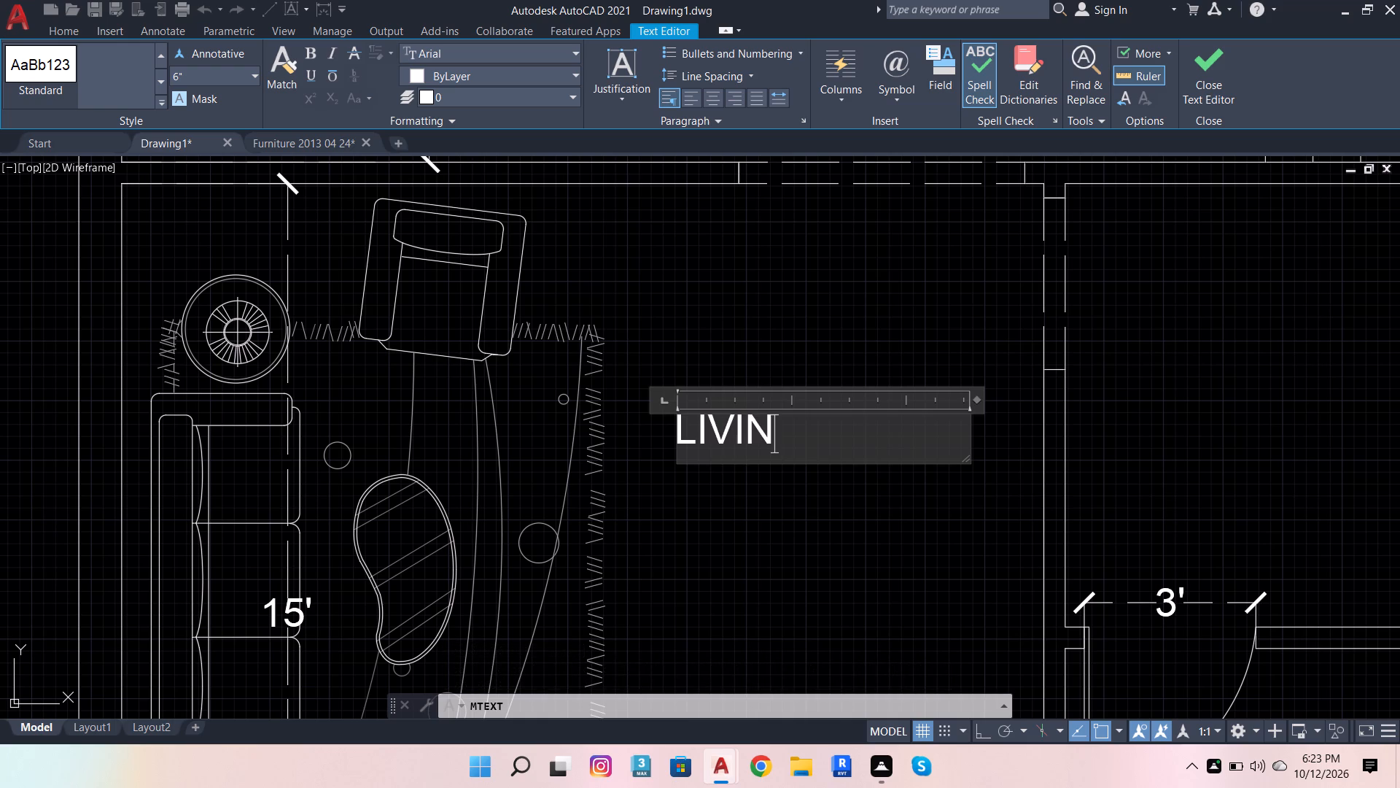
{"action": "key", "text": "g"}
{"action": "left_click", "coordinate": [927, 503]}
Copy the BED ROOM 13'X11' label from the upper bedroom into the lower bedroom, above its bed.
{"action": "scroll", "coordinate": [788, 484], "scroll_direction": "down", "scroll_amount": 3}
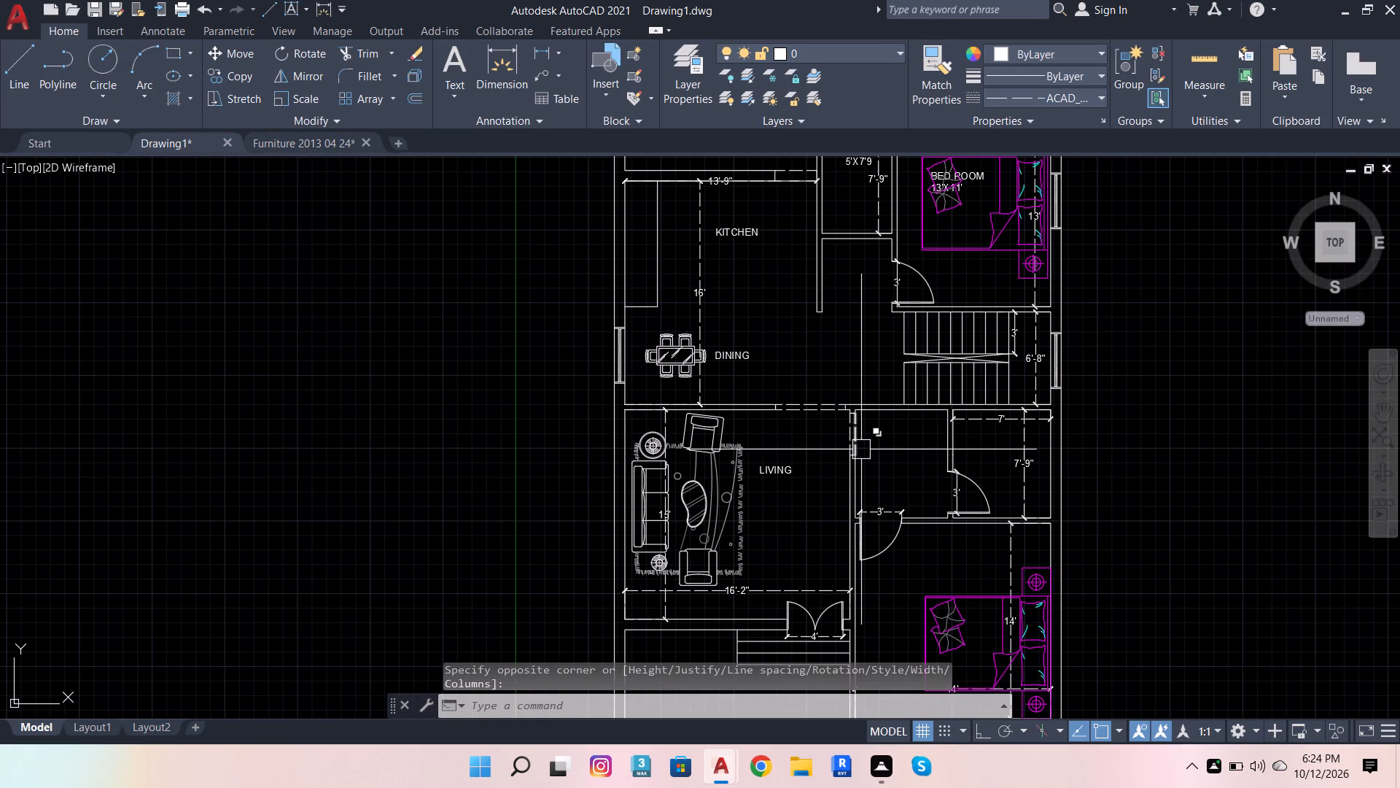
{"action": "scroll", "coordinate": [928, 179], "scroll_direction": "up", "scroll_amount": 2}
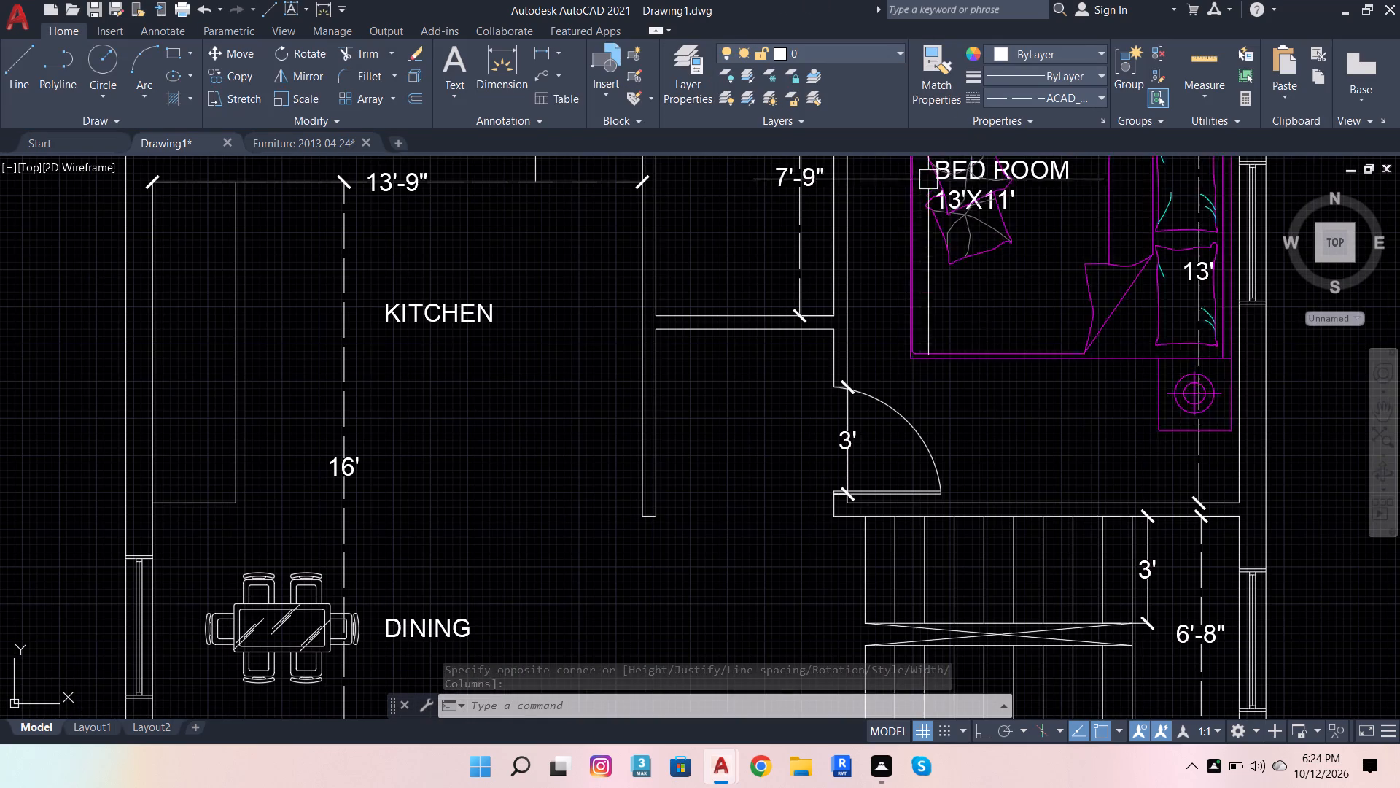
{"action": "left_click", "coordinate": [1067, 175]}
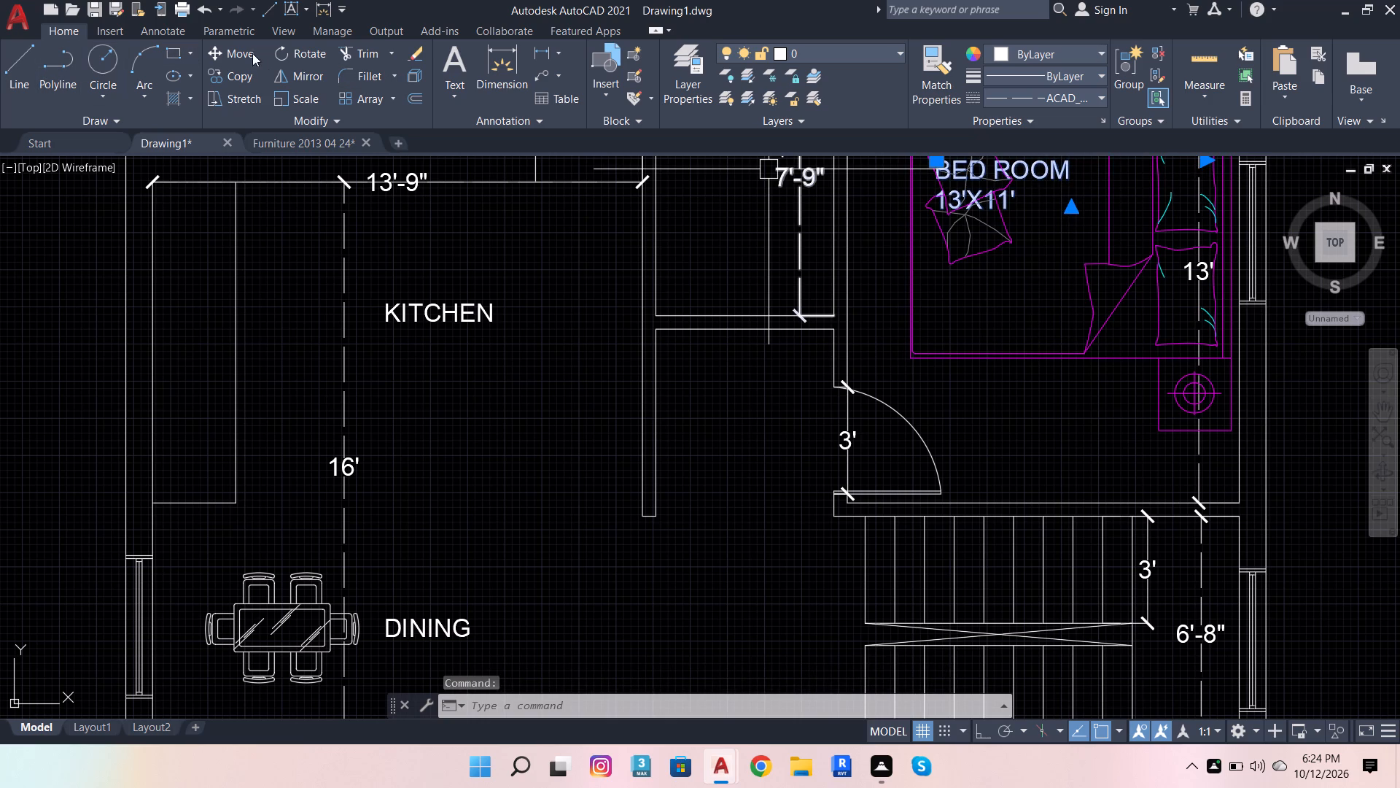
{"action": "left_click", "coordinate": [260, 73]}
{"action": "left_click", "coordinate": [250, 74]}
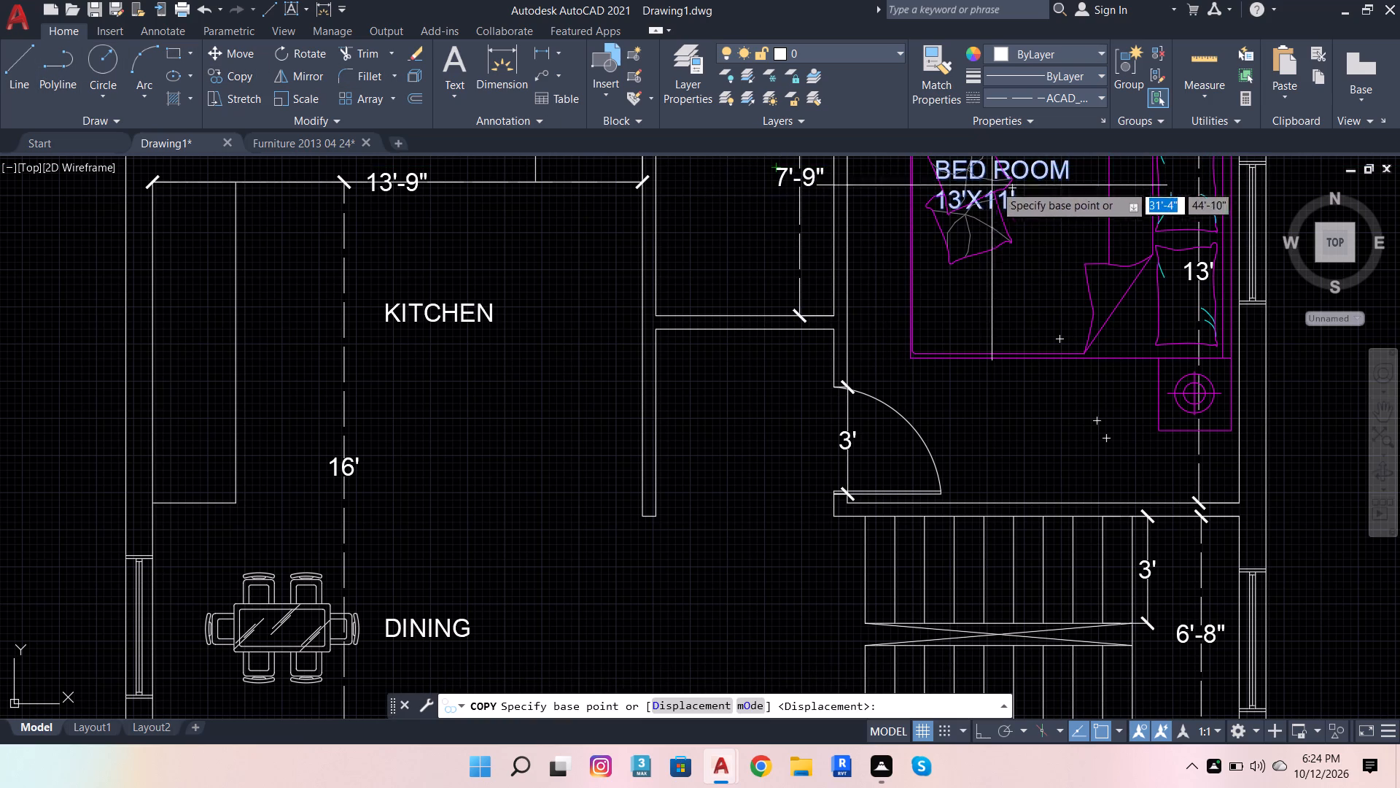
{"action": "left_click", "coordinate": [1001, 181]}
{"action": "scroll", "coordinate": [969, 339], "scroll_direction": "down", "scroll_amount": 3}
{"action": "scroll", "coordinate": [897, 562], "scroll_direction": "up", "scroll_amount": 2}
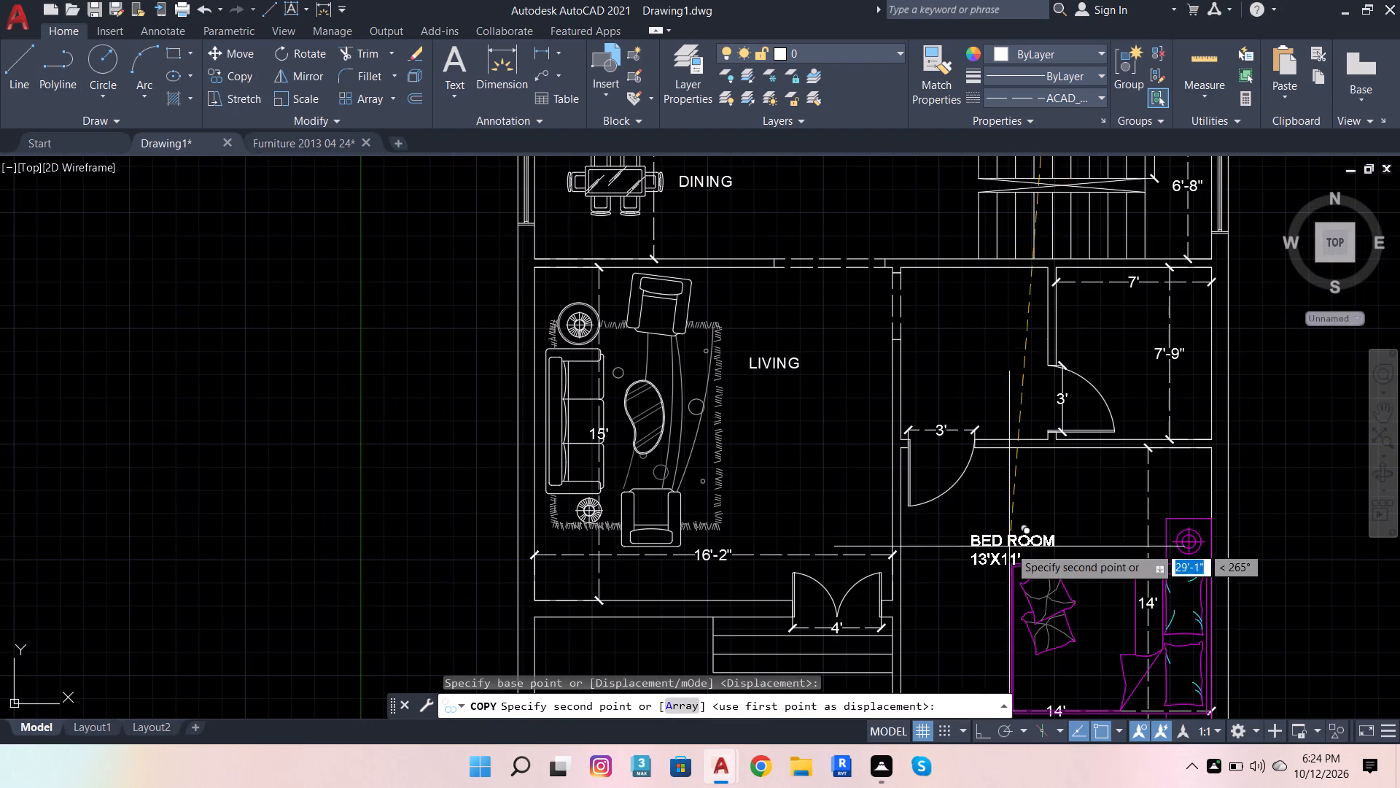
{"action": "left_click", "coordinate": [1080, 487]}
{"action": "scroll", "coordinate": [943, 590], "scroll_direction": "down", "scroll_amount": 2}
{"action": "key", "text": "Escape"}
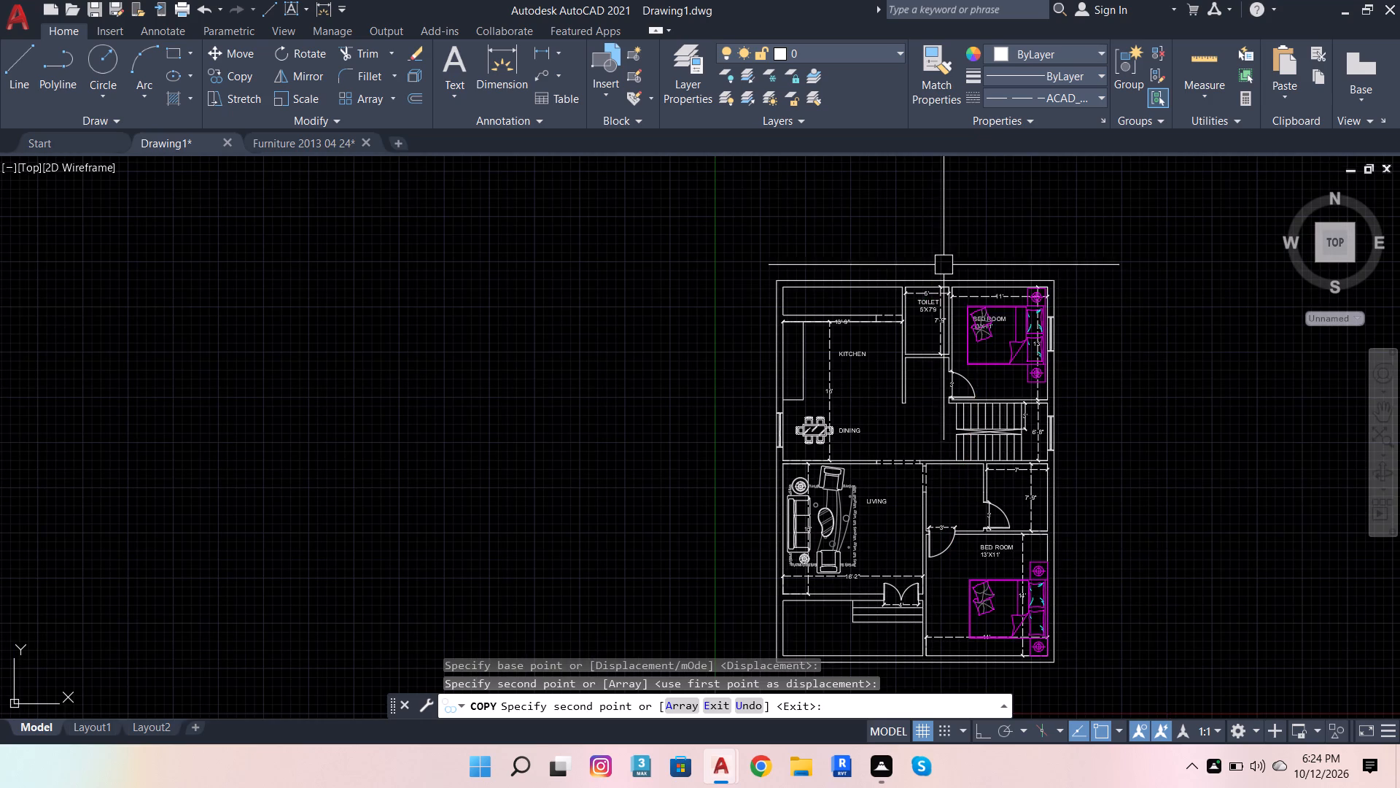
Copy the TOILET 5'X7'9 label from the upper toilet into the 7' by 7'-9" room above the lower bedroom.
{"action": "scroll", "coordinate": [922, 317], "scroll_direction": "up", "scroll_amount": 1}
{"action": "left_click", "coordinate": [924, 304]}
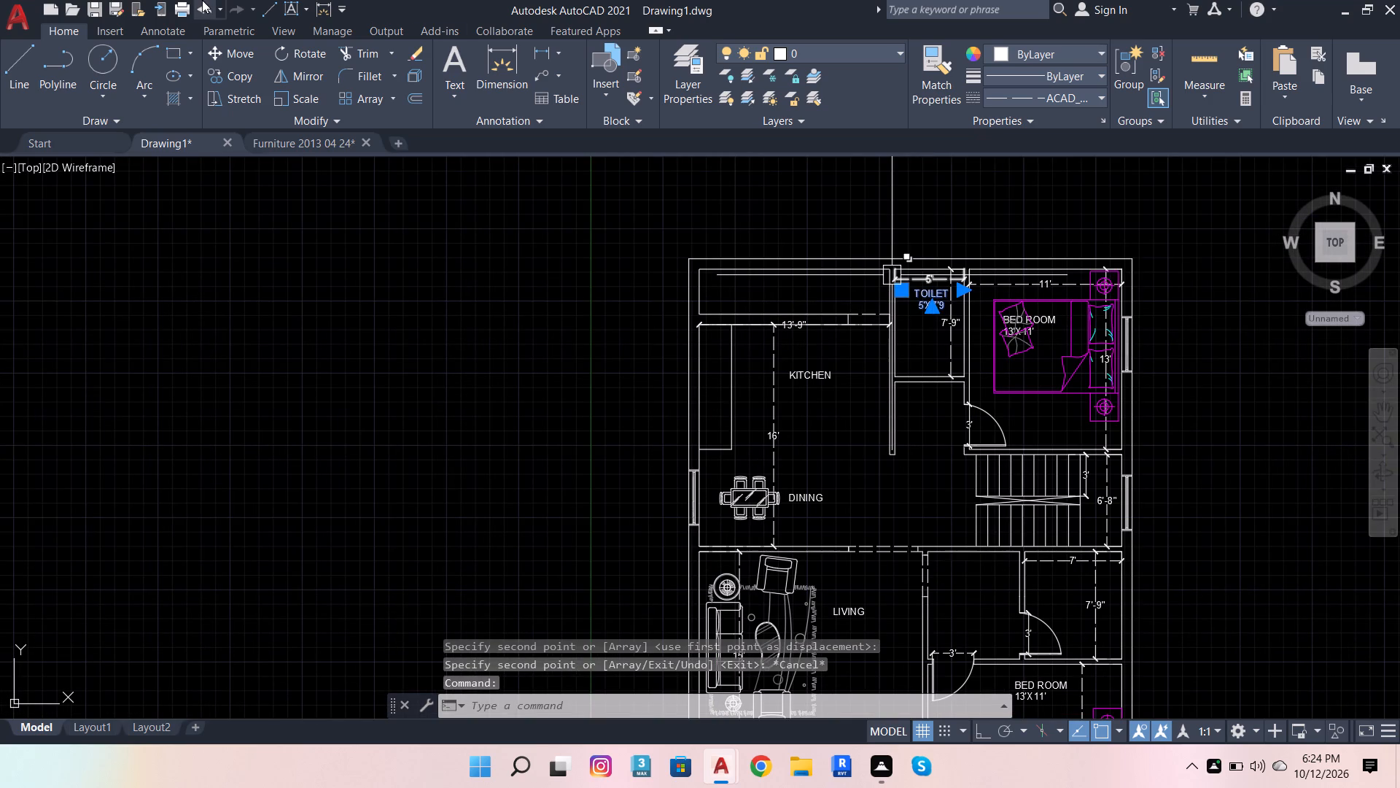
{"action": "left_click", "coordinate": [221, 82]}
{"action": "left_click", "coordinate": [923, 302]}
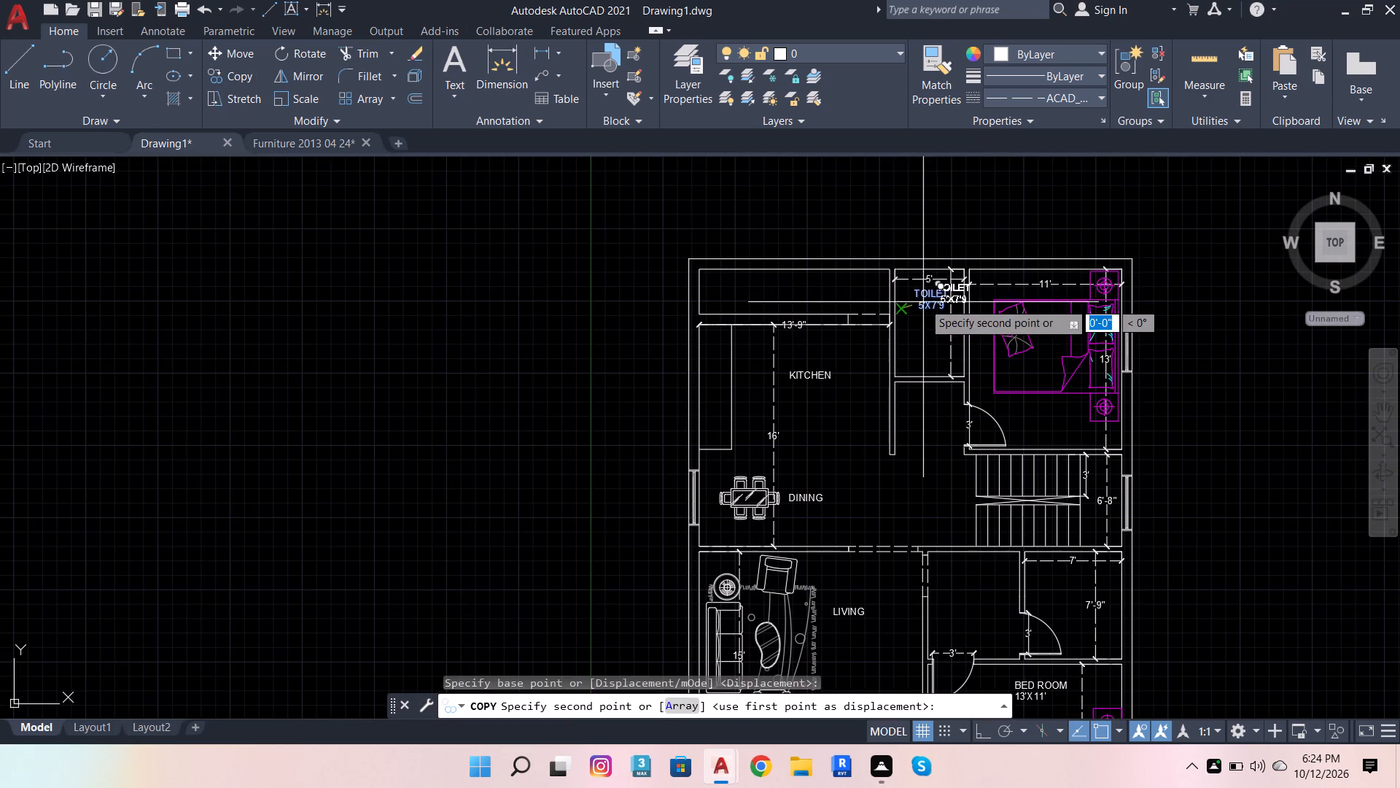
{"action": "scroll", "coordinate": [1058, 341], "scroll_direction": "down", "scroll_amount": 2}
{"action": "scroll", "coordinate": [1078, 476], "scroll_direction": "up", "scroll_amount": 3}
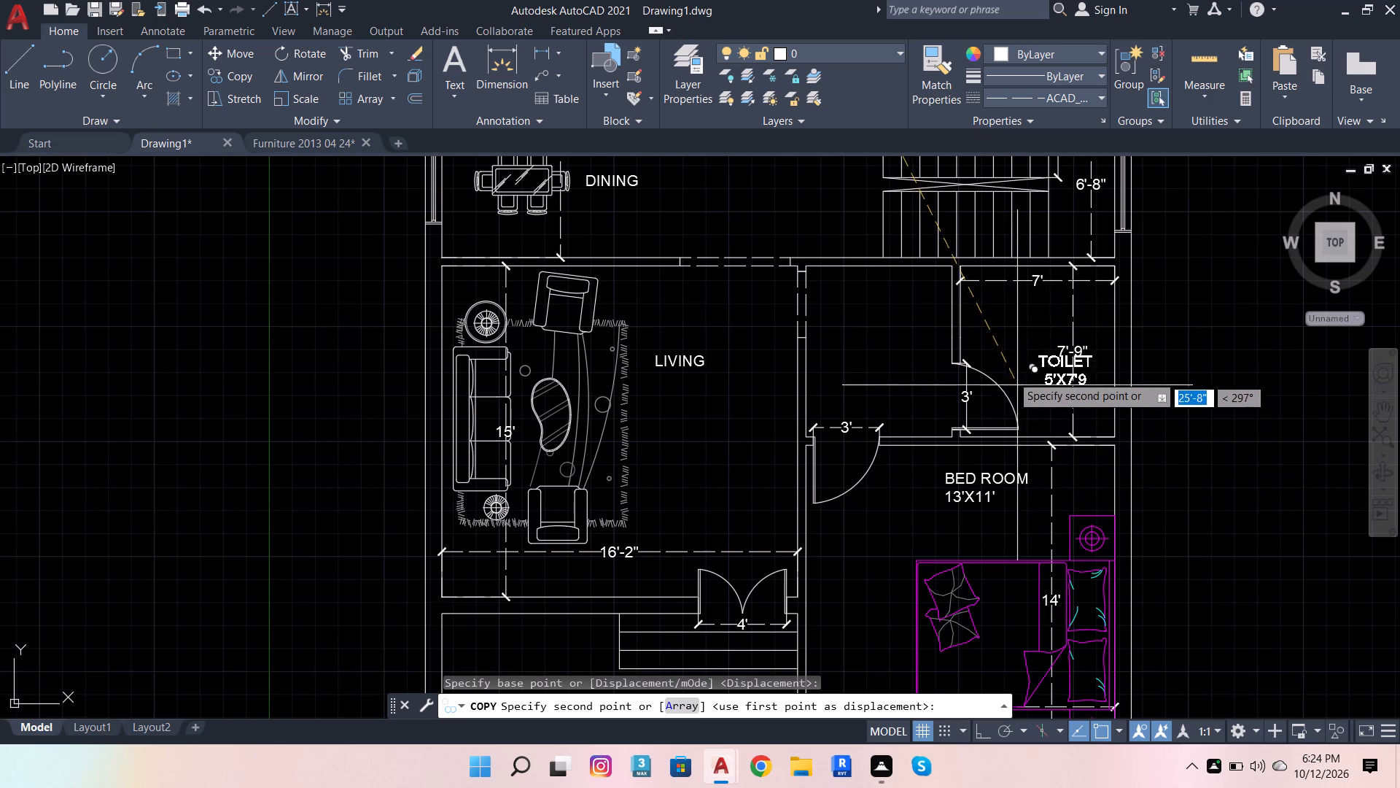
{"action": "scroll", "coordinate": [1006, 367], "scroll_direction": "up", "scroll_amount": 2}
{"action": "left_click", "coordinate": [988, 354]}
{"action": "key", "text": "Escape"}
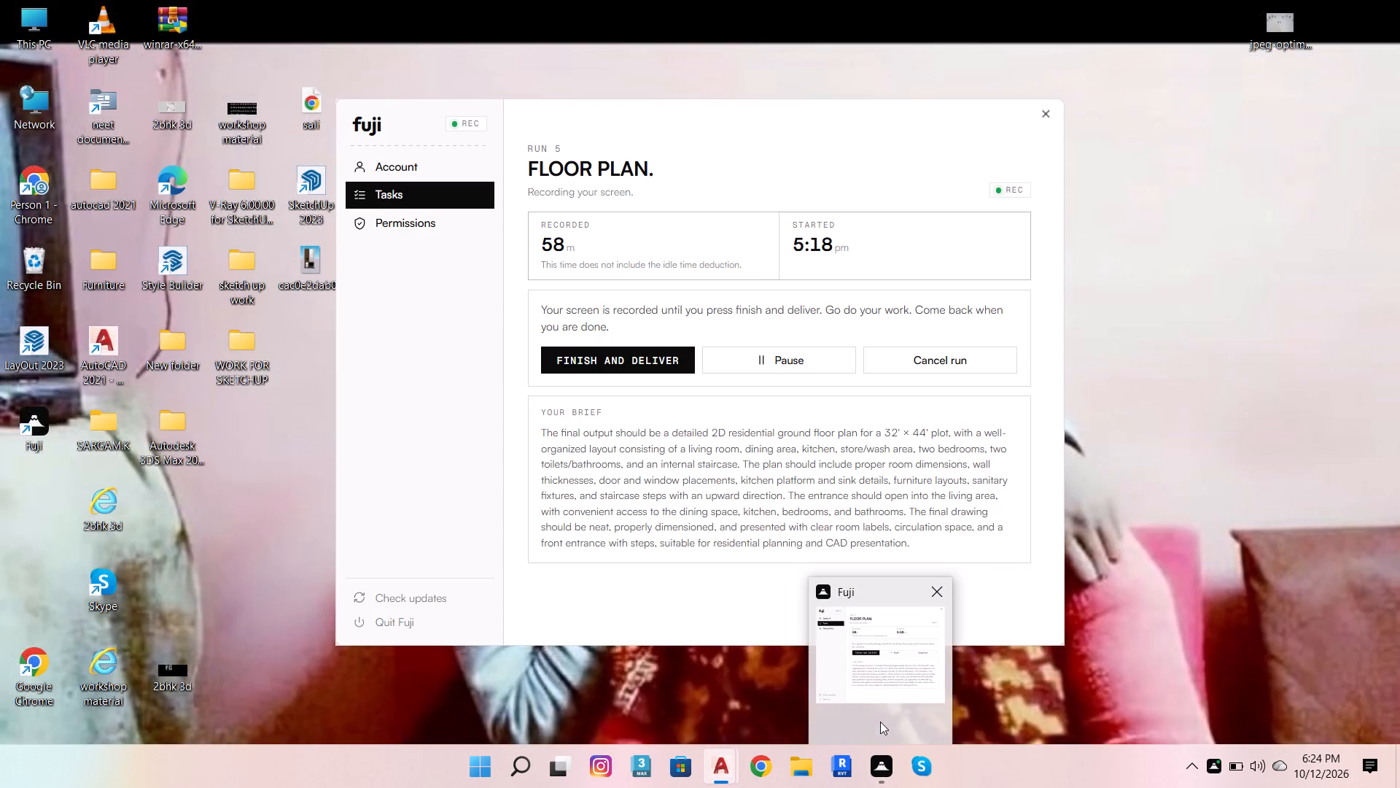
{"action": "key", "text": "Escape"}
{"action": "key", "text": "Escape"}
{"action": "key", "text": "Escape"}
{"action": "key", "text": "Escape"}
{"action": "key", "text": "Escape"}
{"action": "key", "text": "Escape"}
{"action": "key", "text": "Escape"}
Start saving the floor plan and choose the work folder inside fuji interior on drive D: as its location.
{"action": "scroll", "coordinate": [822, 522], "scroll_direction": "down", "scroll_amount": 3}
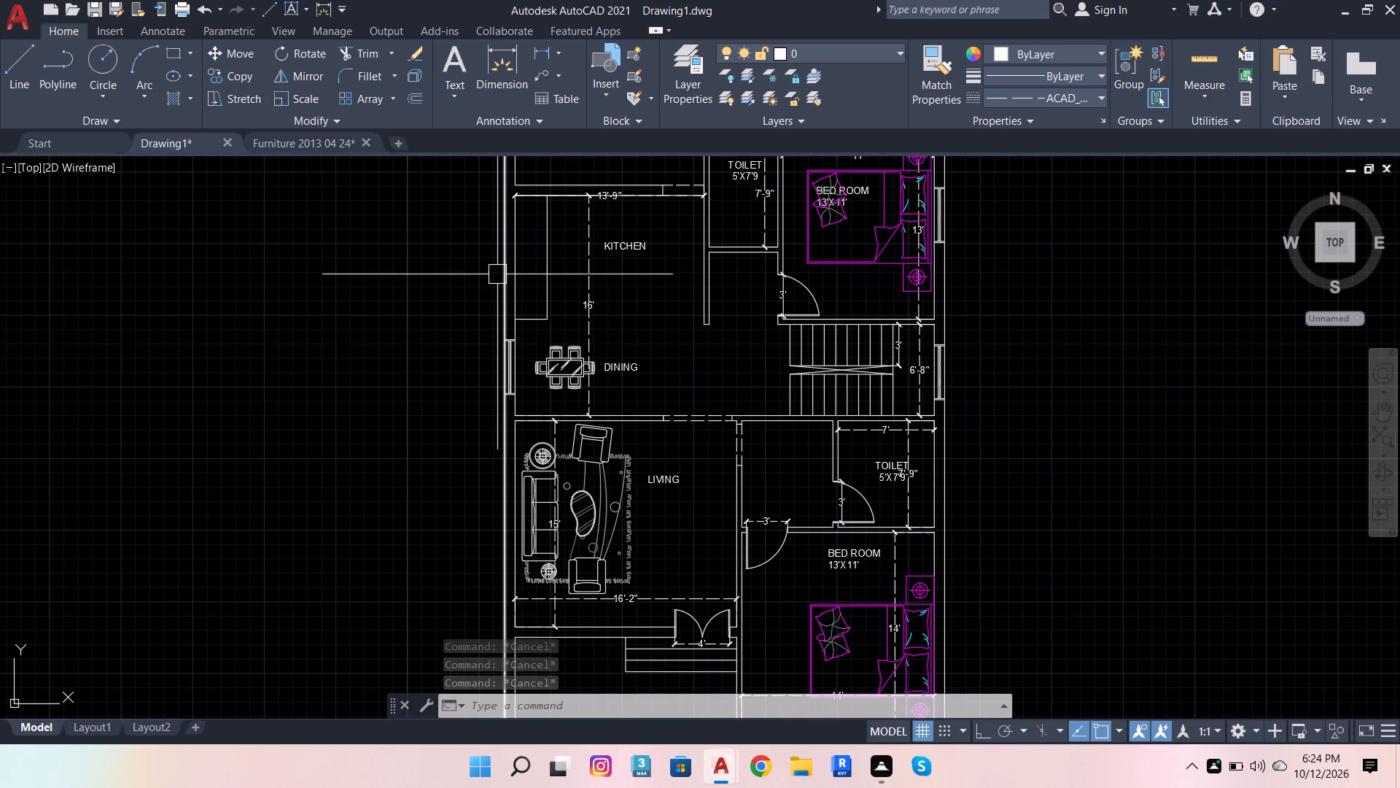
{"action": "key", "text": "ctrl+s"}
{"action": "key", "text": "ctrl+s"}
{"action": "key", "text": "ctrl+s"}
{"action": "key", "text": "ctrl+s"}
{"action": "key", "text": "ctrl+s"}
{"action": "key", "text": "ctrl+s"}
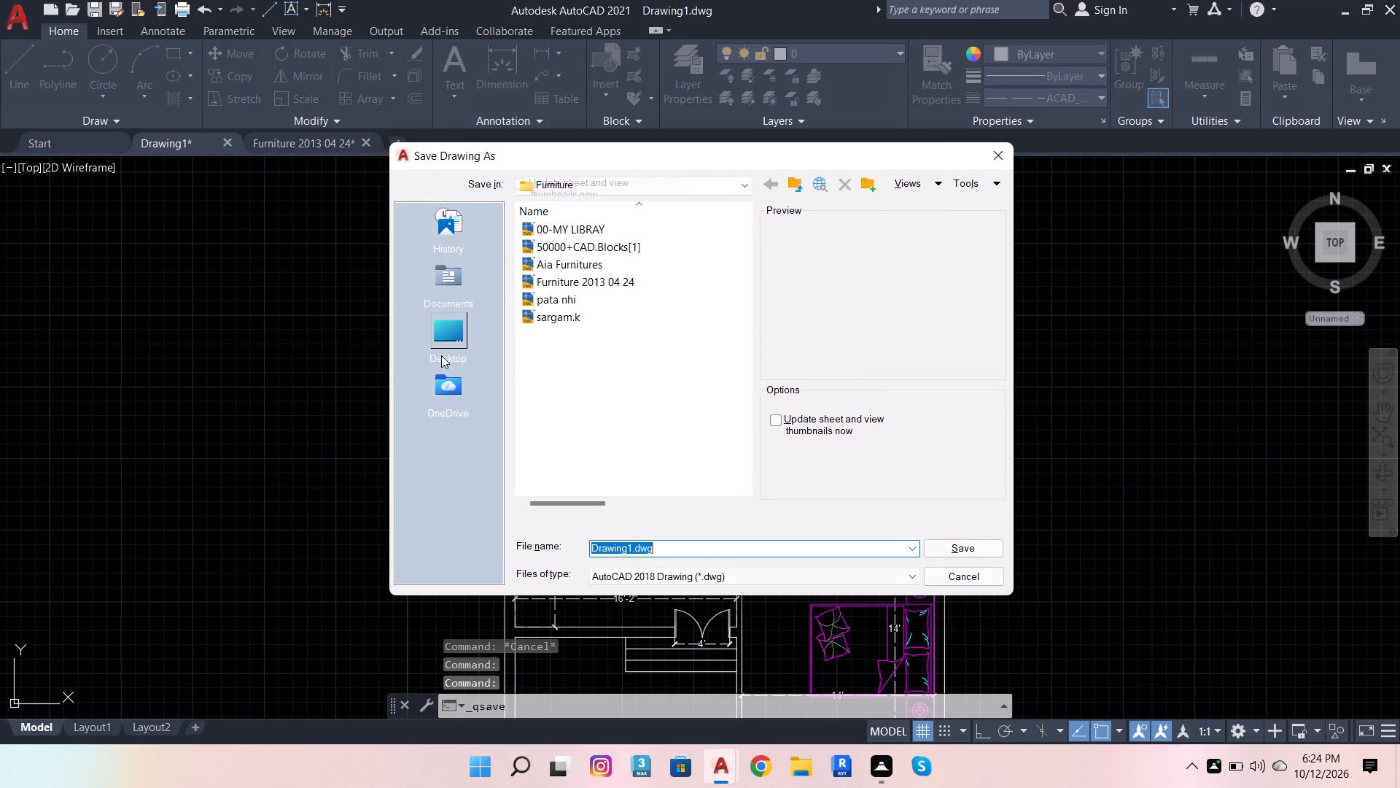
{"action": "double_click", "coordinate": [451, 339]}
{"action": "double_click", "coordinate": [645, 263]}
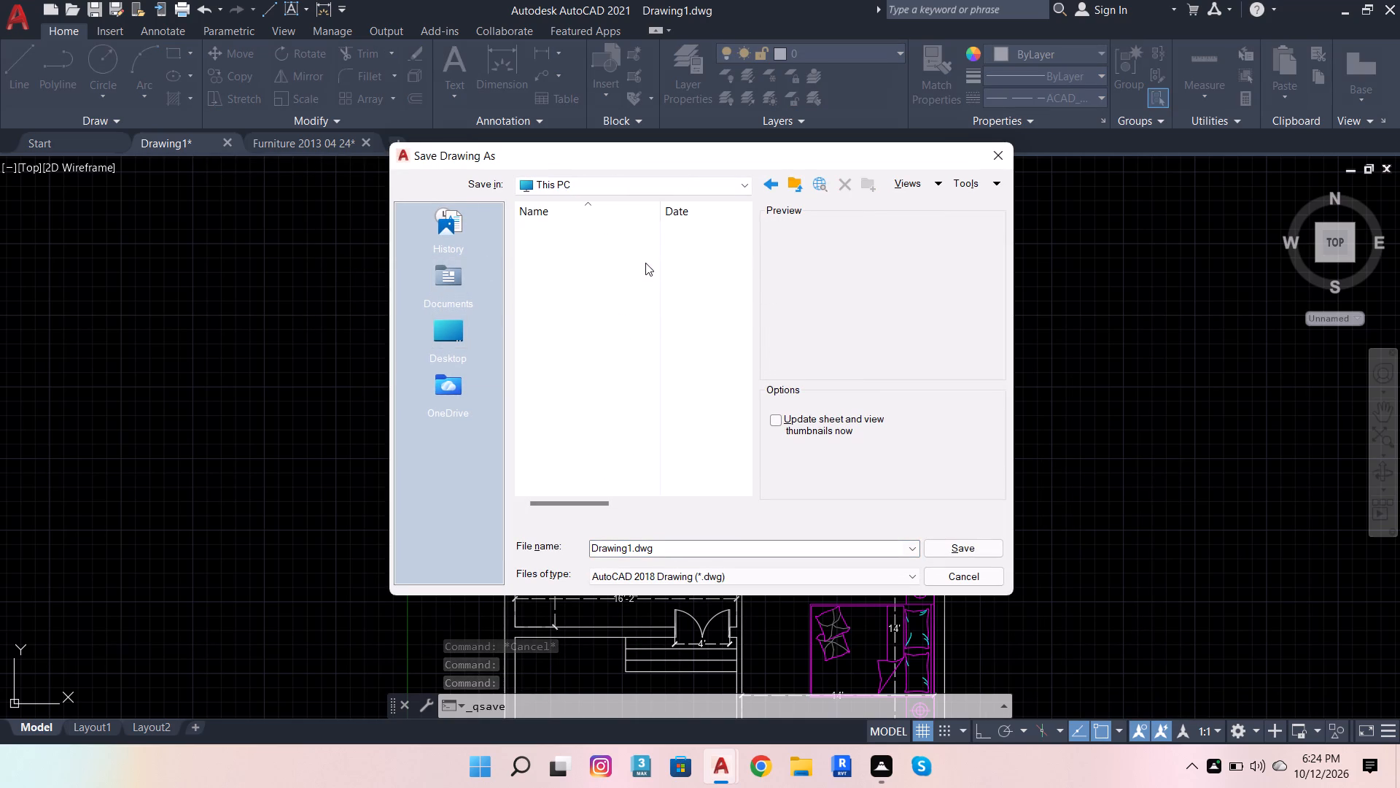
{"action": "left_click", "coordinate": [678, 413]}
{"action": "double_click", "coordinate": [676, 396]}
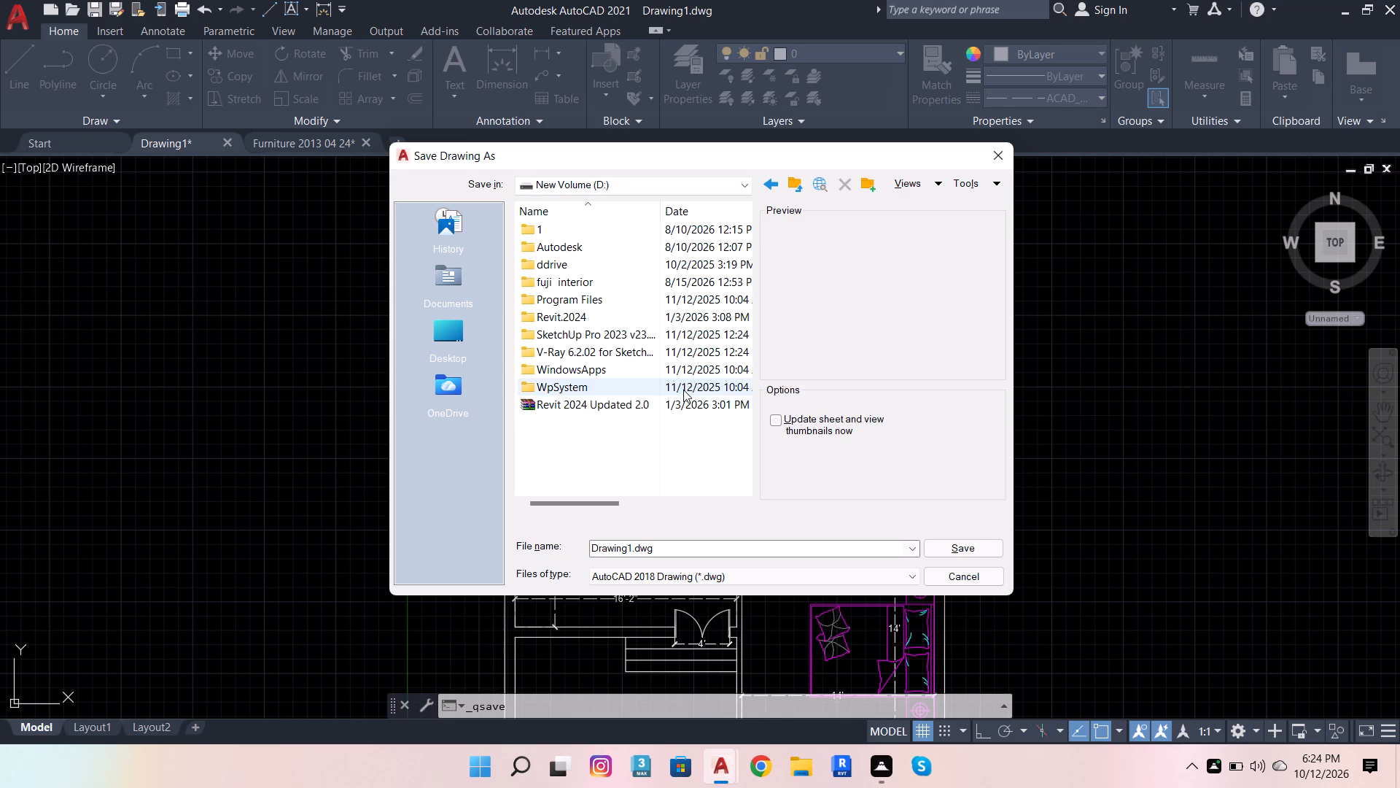
{"action": "double_click", "coordinate": [591, 285]}
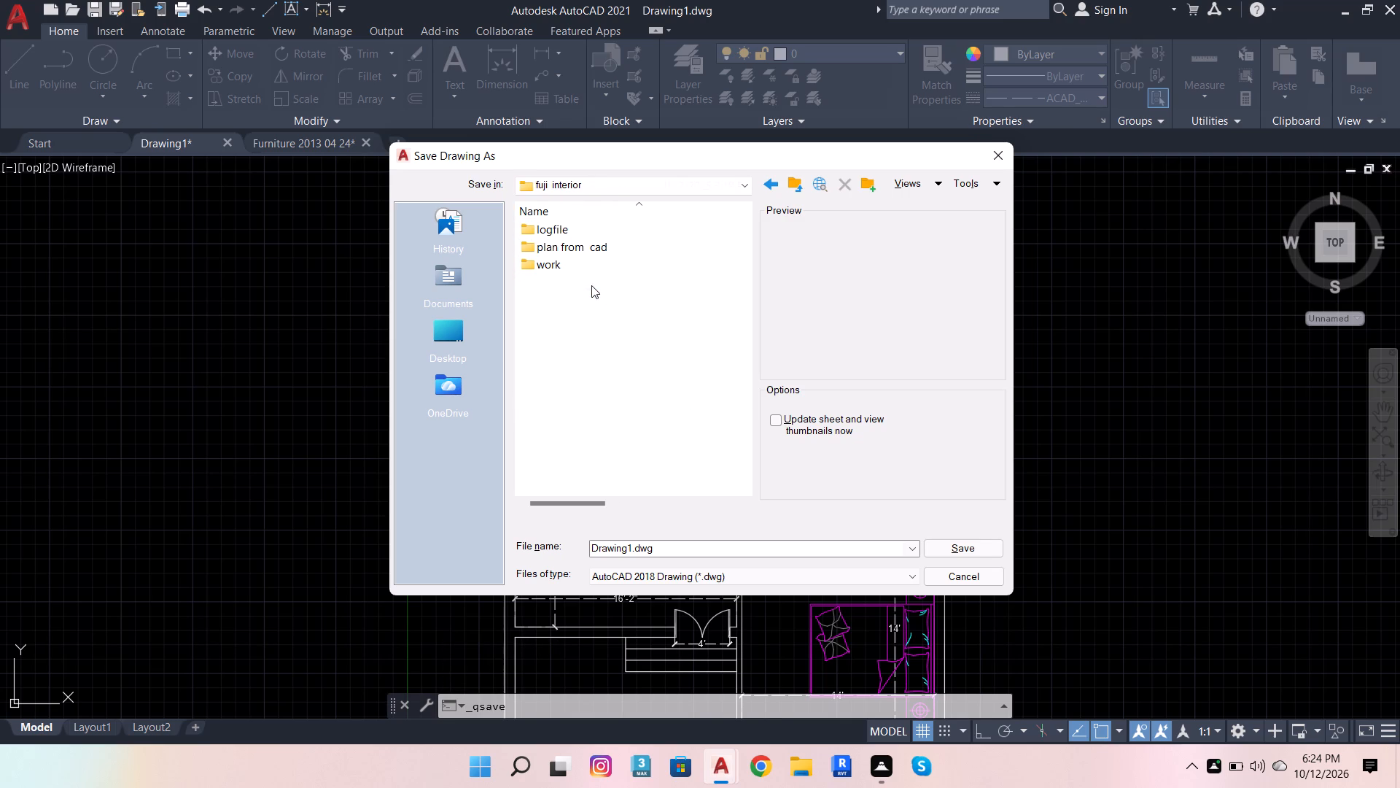
{"action": "double_click", "coordinate": [621, 271]}
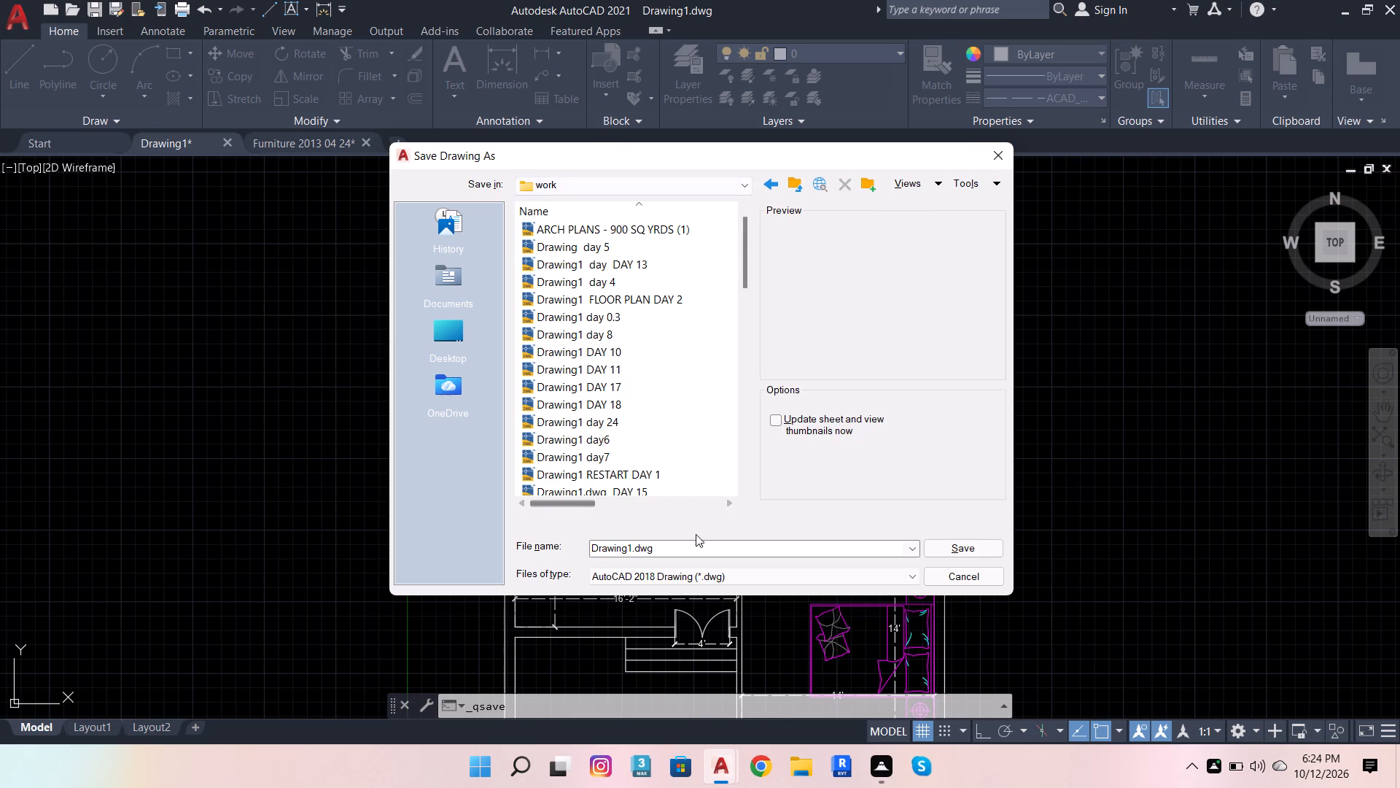
Name the file Drawing1.dwg DAY 0.0004 and save it in the work folder.
{"action": "left_click", "coordinate": [712, 550]}
{"action": "left_click", "coordinate": [712, 550]}
{"action": "left_click", "coordinate": [712, 550]}
{"action": "key", "text": "space"}
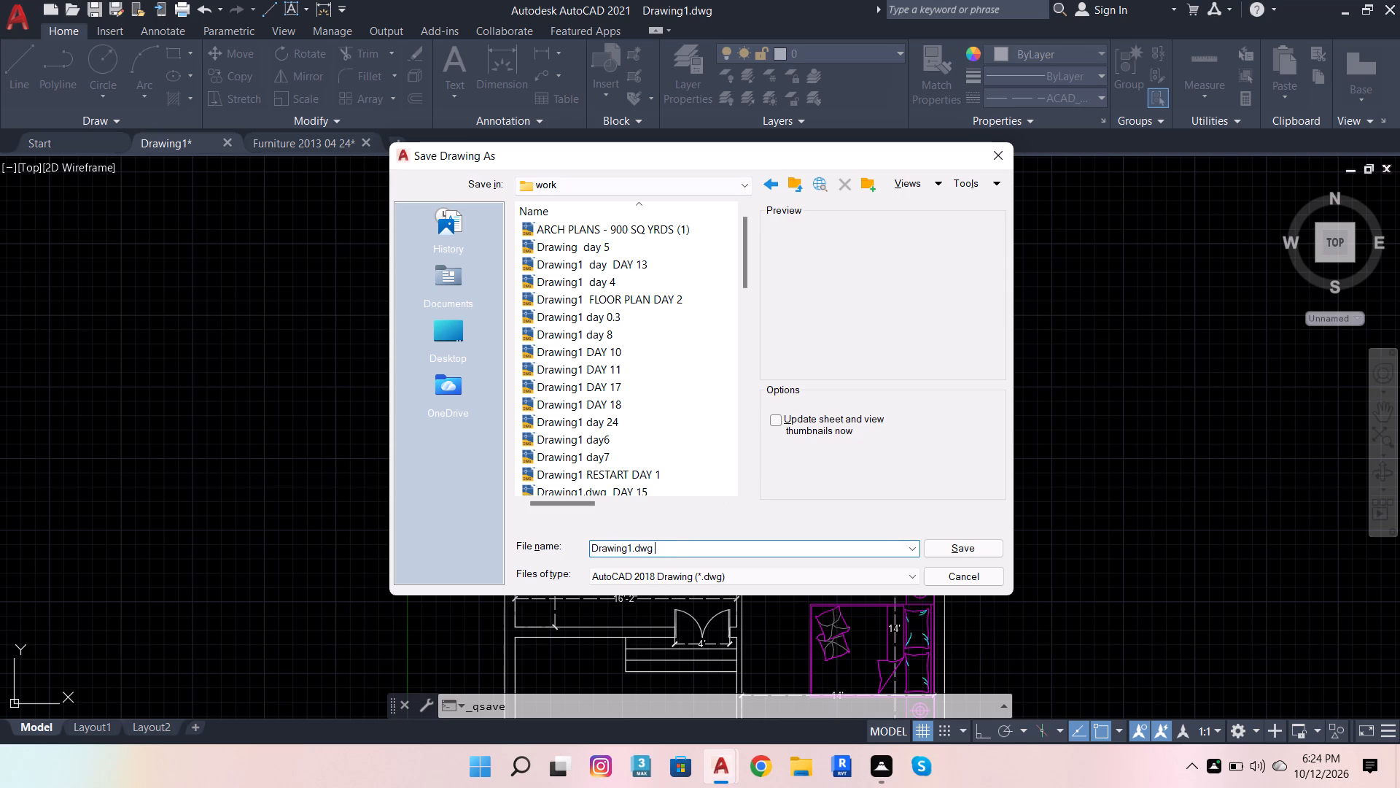
{"action": "type", "text": "DAY"}
{"action": "key", "text": "space"}
{"action": "type", "text": "0.000"}
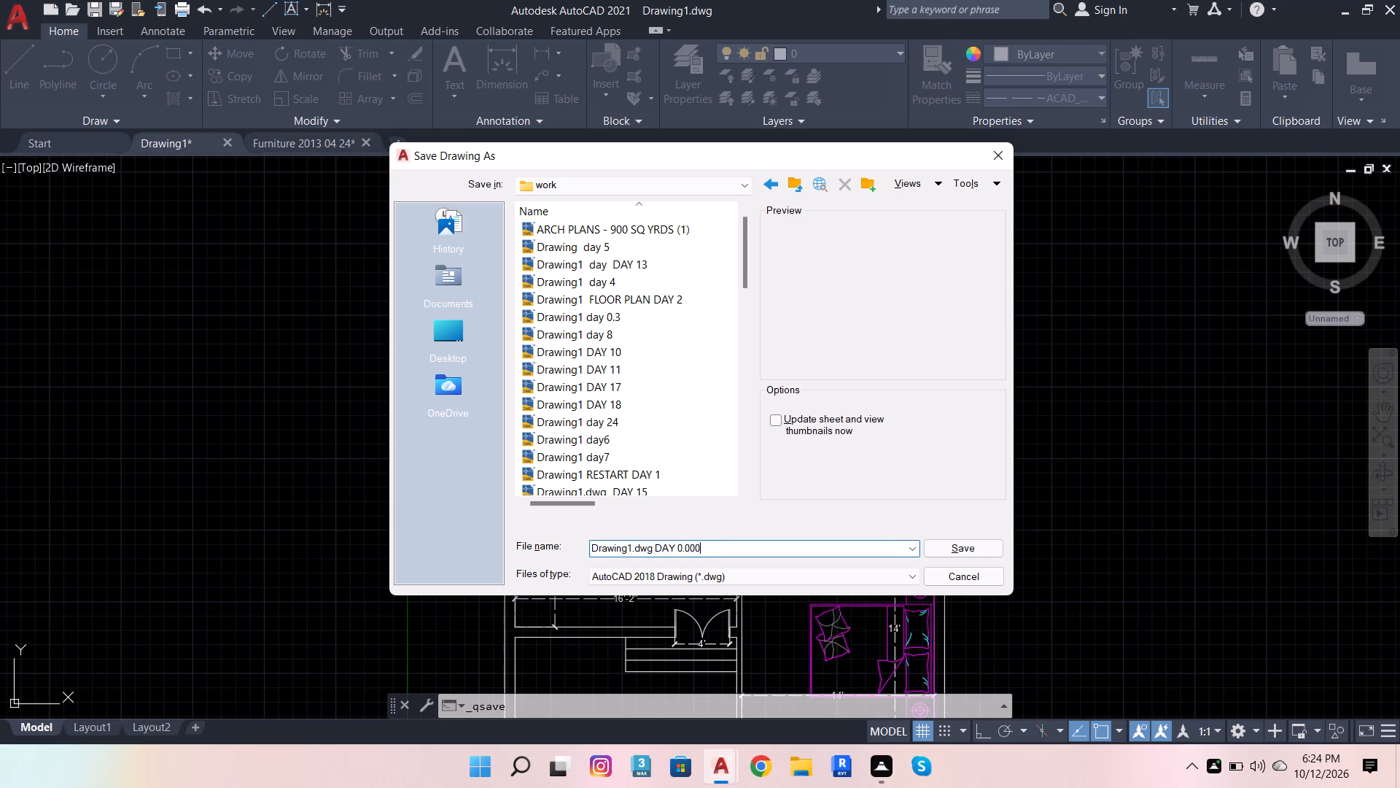
{"action": "key", "text": "4"}
{"action": "key", "text": "Return"}
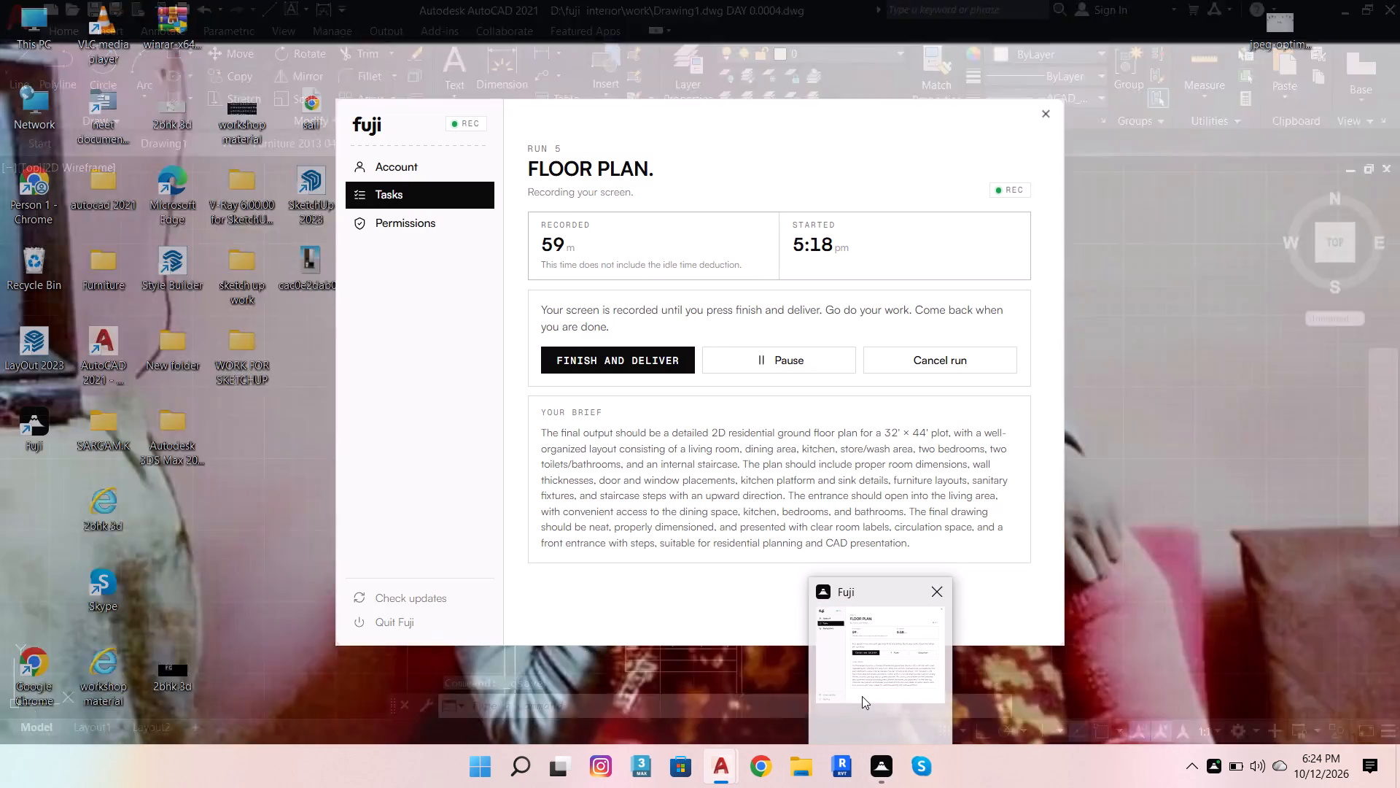
Save the floor plan drawing again under its current name.
{"action": "scroll", "coordinate": [891, 488], "scroll_direction": "down", "scroll_amount": 3}
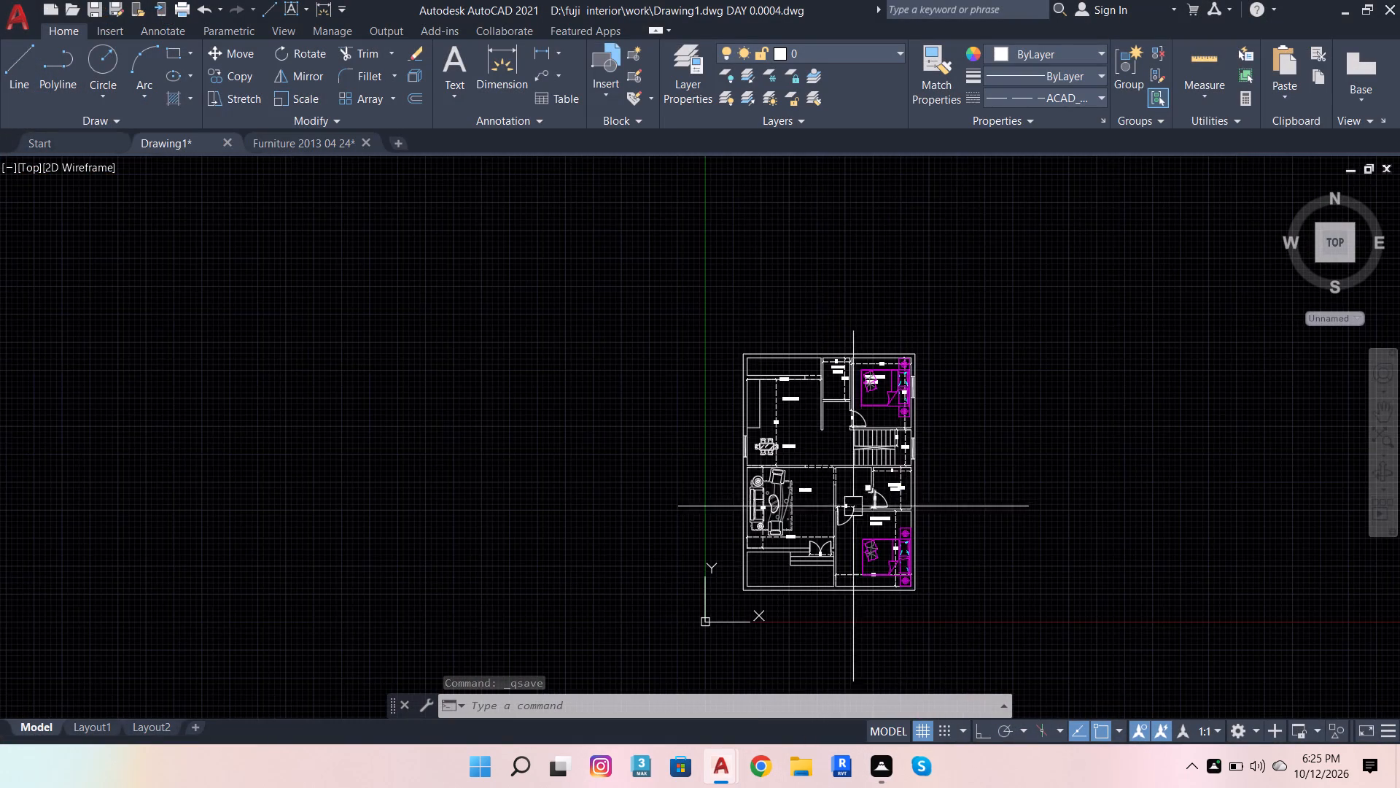
{"action": "scroll", "coordinate": [841, 521], "scroll_direction": "up", "scroll_amount": 4}
{"action": "scroll", "coordinate": [917, 413], "scroll_direction": "down", "scroll_amount": 1}
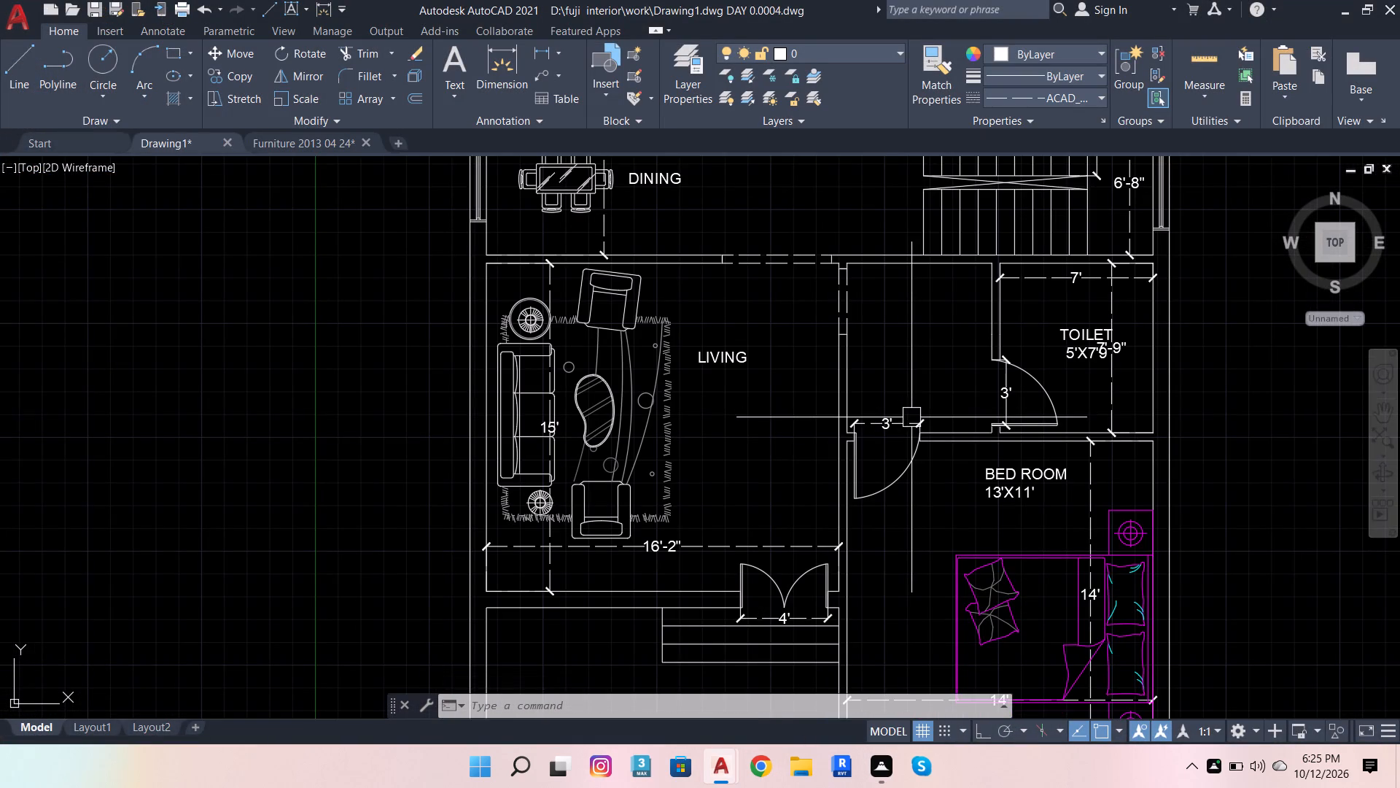
{"action": "key", "text": "ctrl+s"}
{"action": "key", "text": "ctrl+s"}
{"action": "key", "text": "ctrl+s"}
{"action": "key", "text": "ctrl+s"}
{"action": "key", "text": "ctrl+s"}
{"action": "key", "text": "ctrl+s"}
{"action": "key", "text": "ctrl+s"}
{"action": "key", "text": "ctrl+s"}
{"action": "key", "text": "ctrl+s"}
Look over the whole floor plan once more and save the drawing.
{"action": "scroll", "coordinate": [560, 487], "scroll_direction": "down", "scroll_amount": 2}
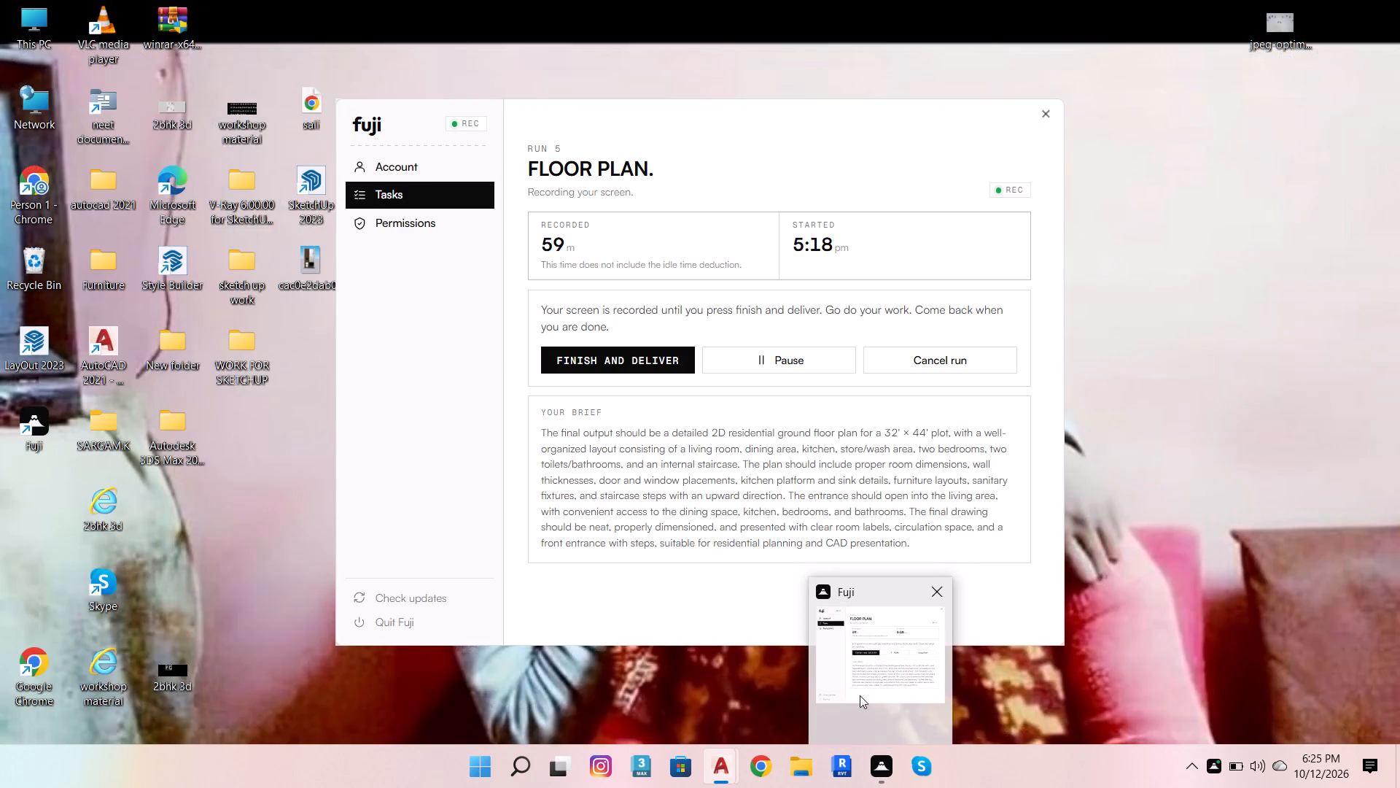
{"action": "scroll", "coordinate": [433, 481], "scroll_direction": "down", "scroll_amount": 3}
{"action": "scroll", "coordinate": [473, 482], "scroll_direction": "up", "scroll_amount": 5}
{"action": "scroll", "coordinate": [566, 408], "scroll_direction": "up", "scroll_amount": 5}
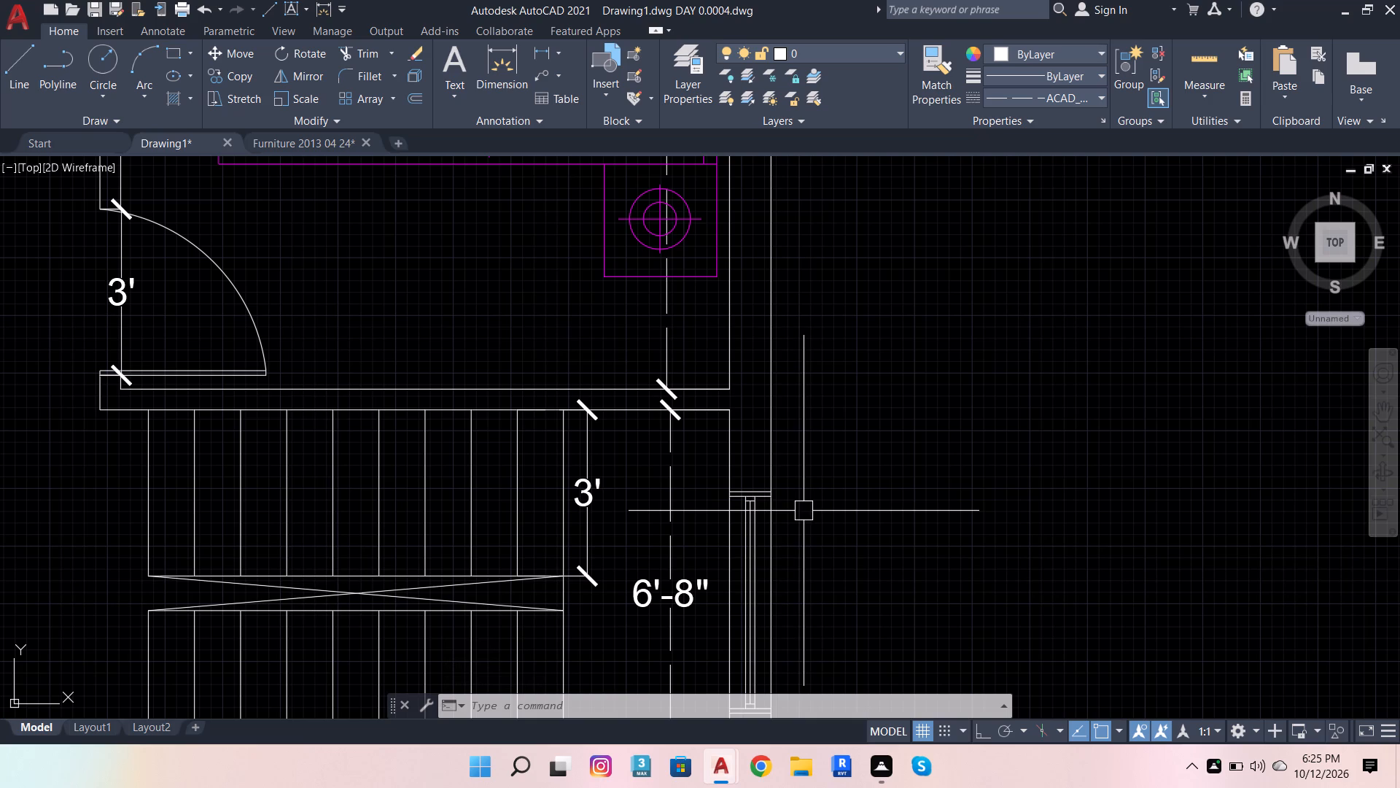
{"action": "scroll", "coordinate": [744, 468], "scroll_direction": "down", "scroll_amount": 3}
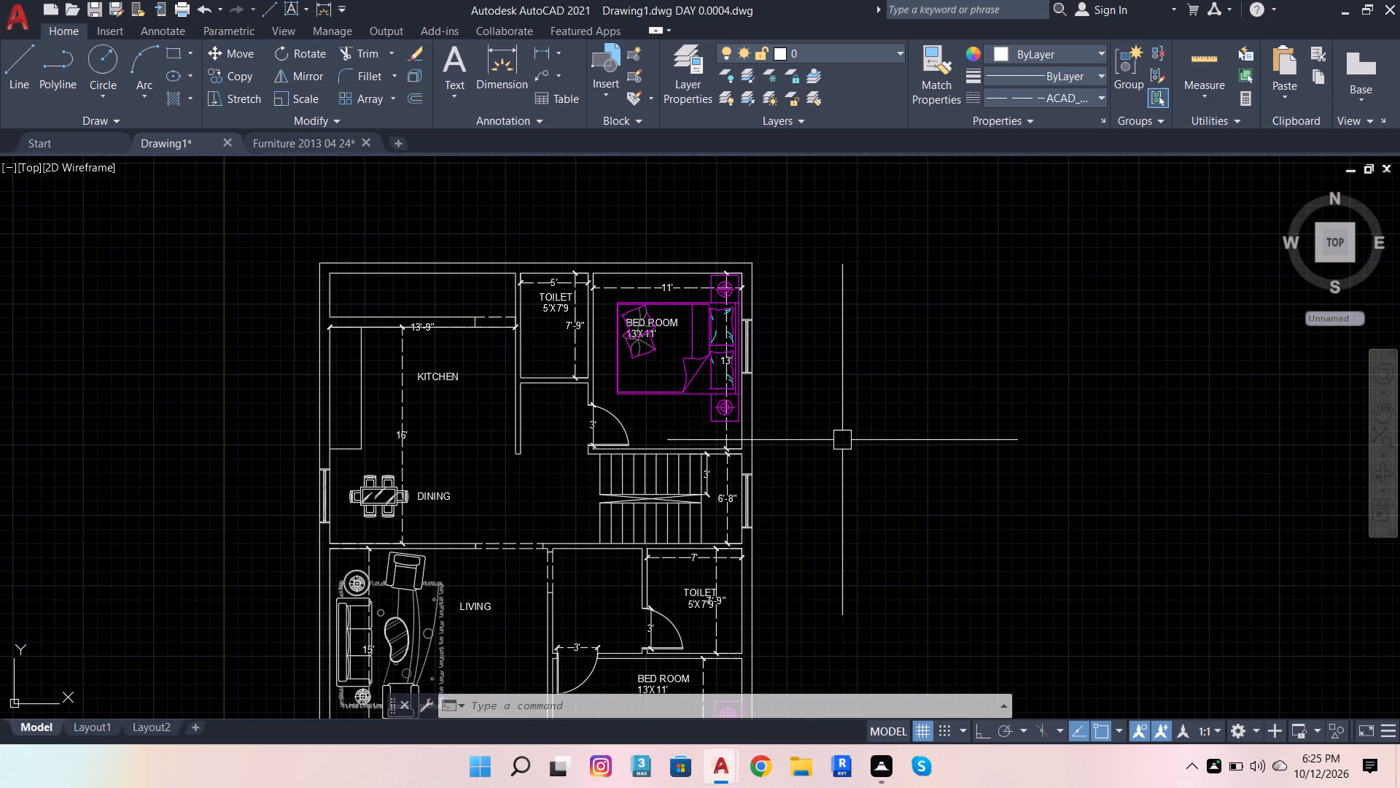
{"action": "scroll", "coordinate": [576, 177], "scroll_direction": "down", "scroll_amount": 2}
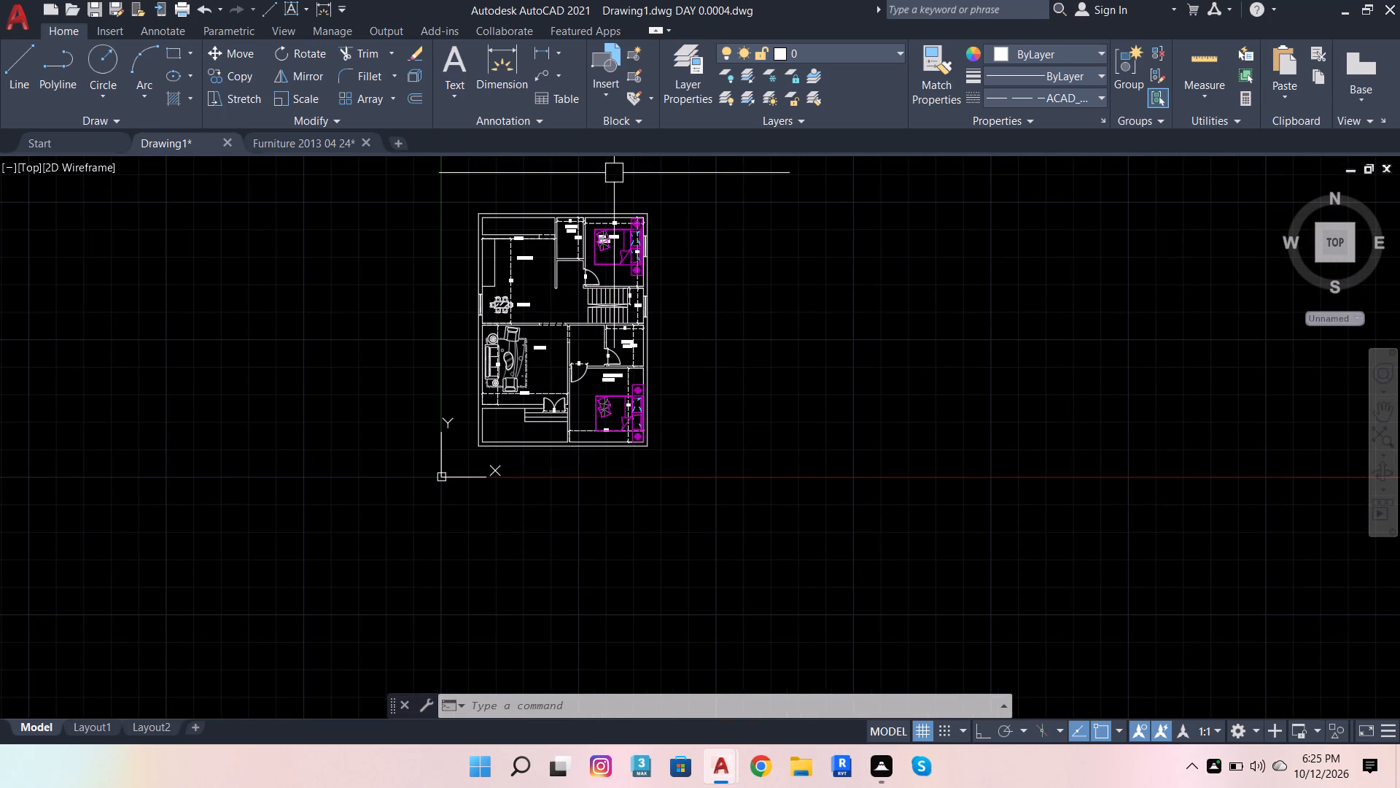
{"action": "key", "text": "ctrl+s"}
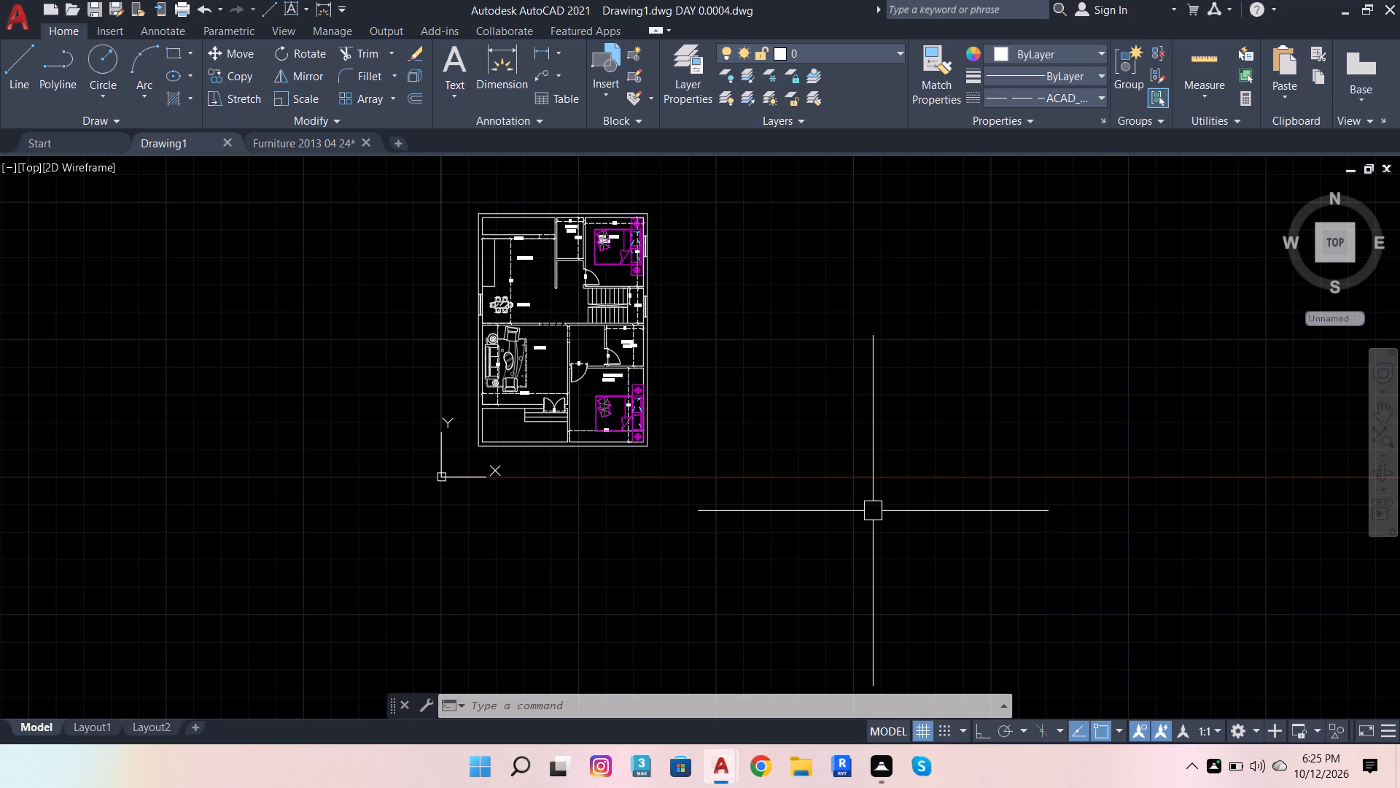
{"action": "scroll", "coordinate": [591, 318], "scroll_direction": "up", "scroll_amount": 3}
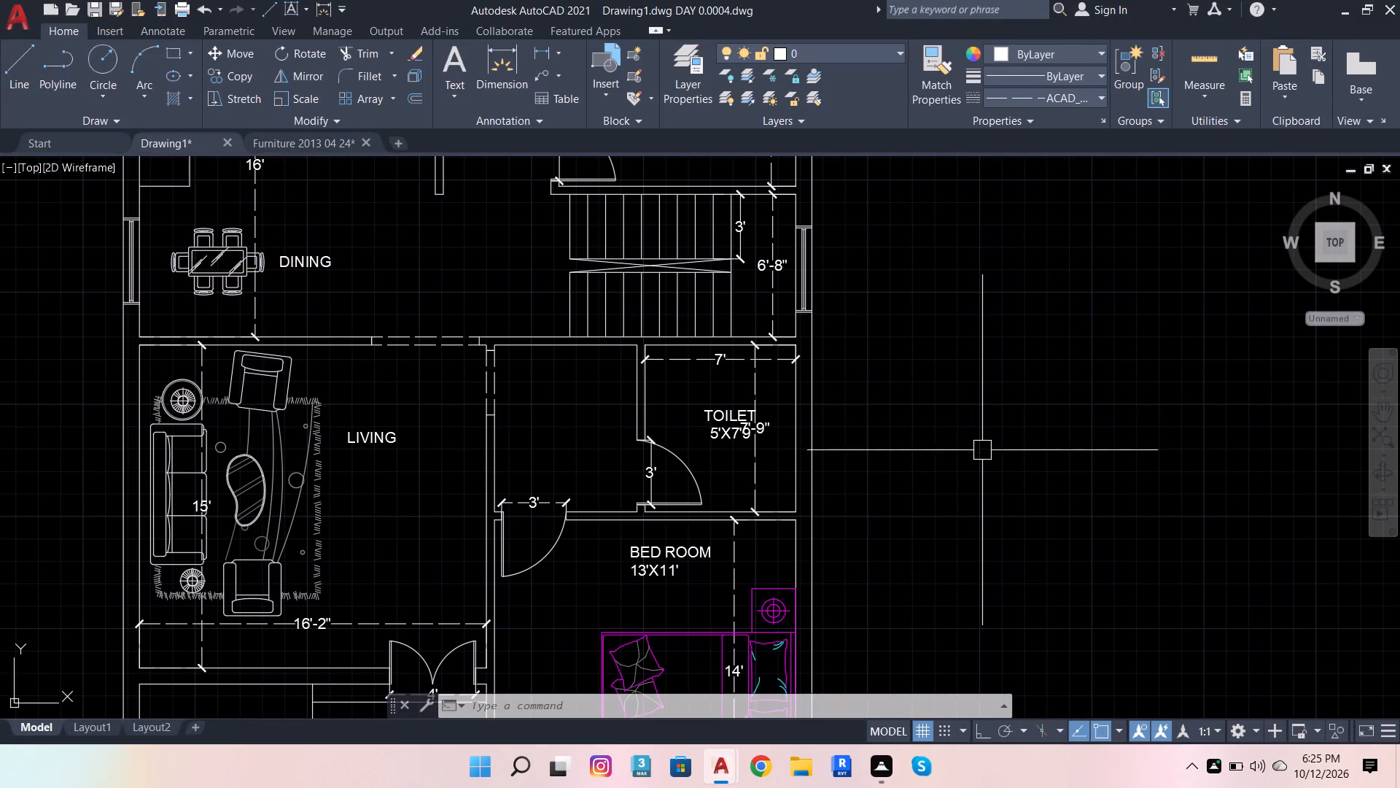
{"action": "key", "text": "ctrl+s"}
Exit AutoCAD, saving the changes to the Furniture 2013 04 24 drawing.
{"action": "left_click", "coordinate": [1399, 0]}
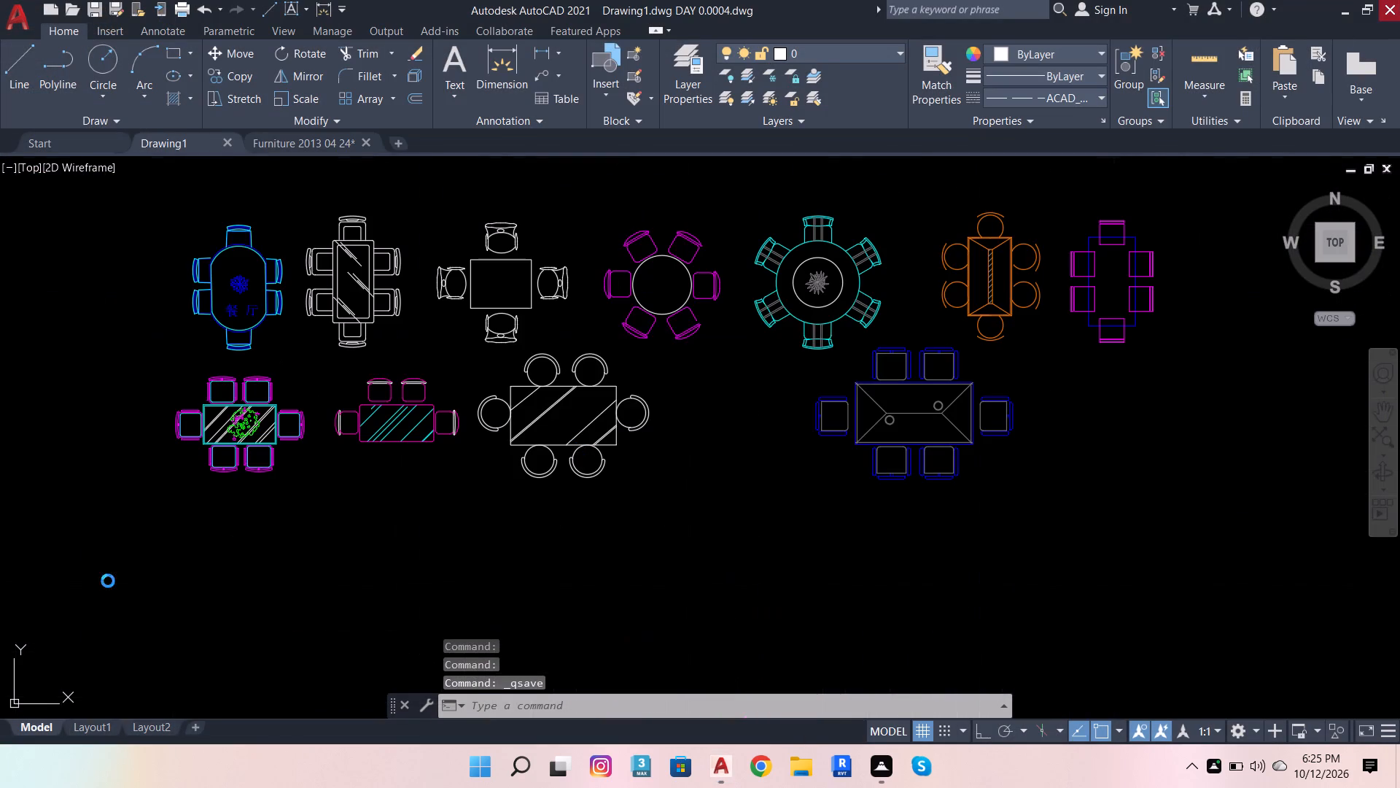
{"action": "left_click", "coordinate": [641, 421]}
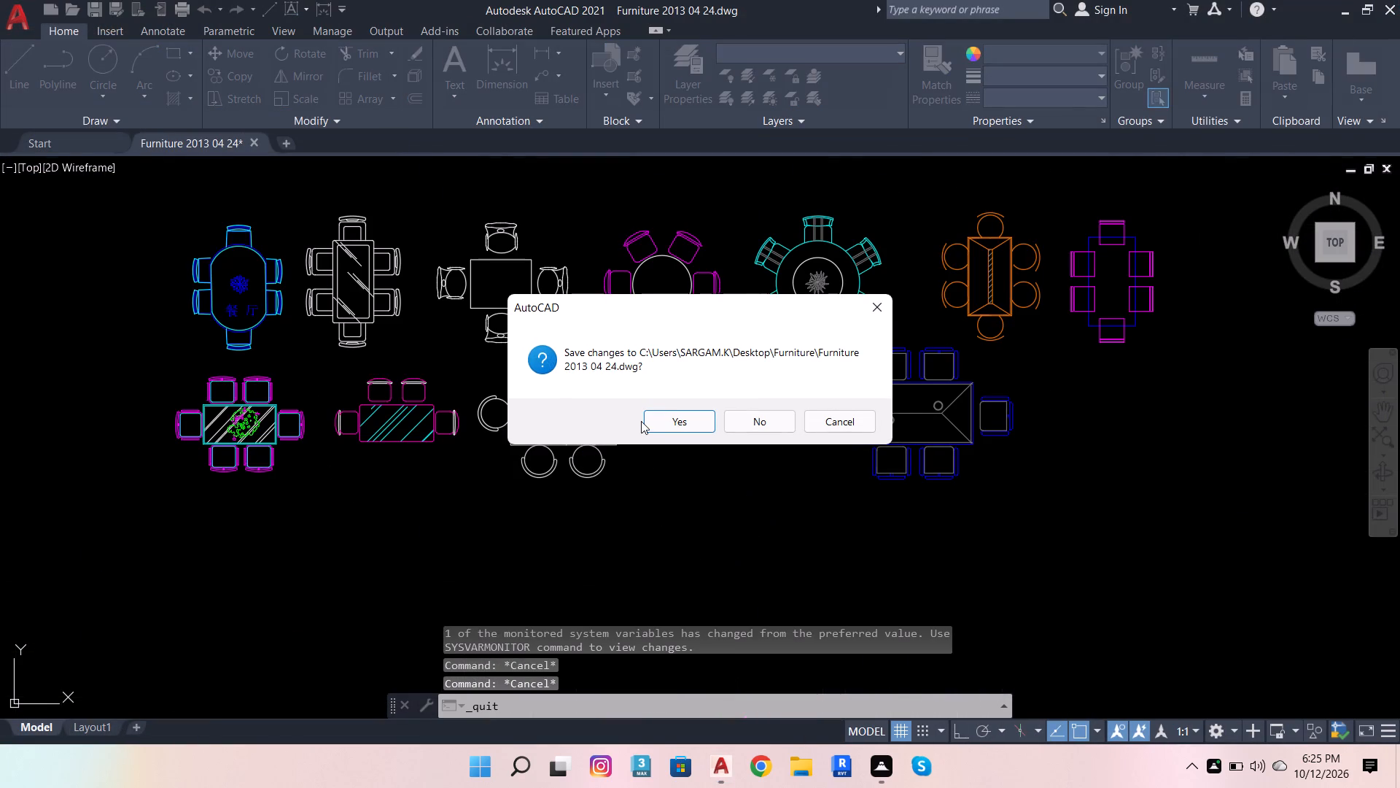
{"action": "left_click", "coordinate": [647, 417]}
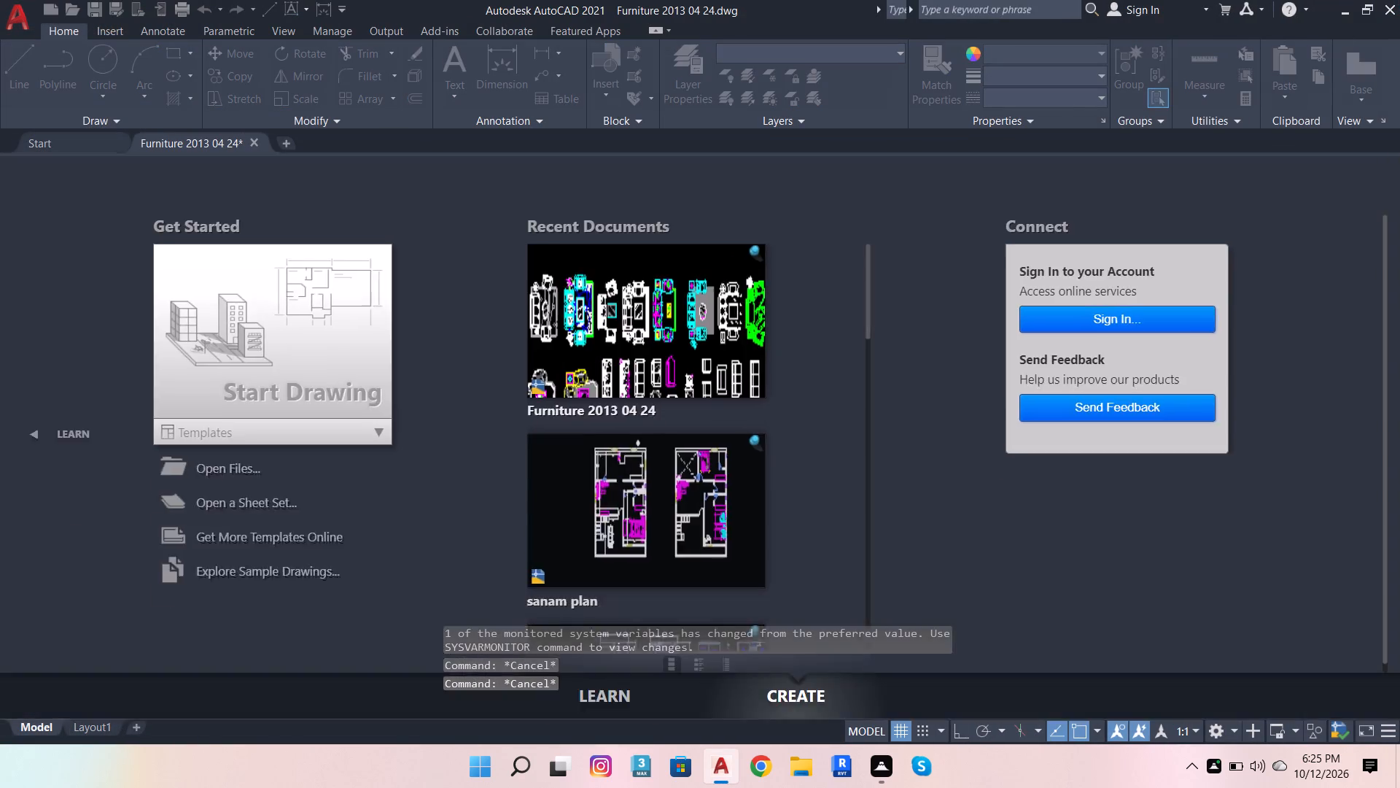